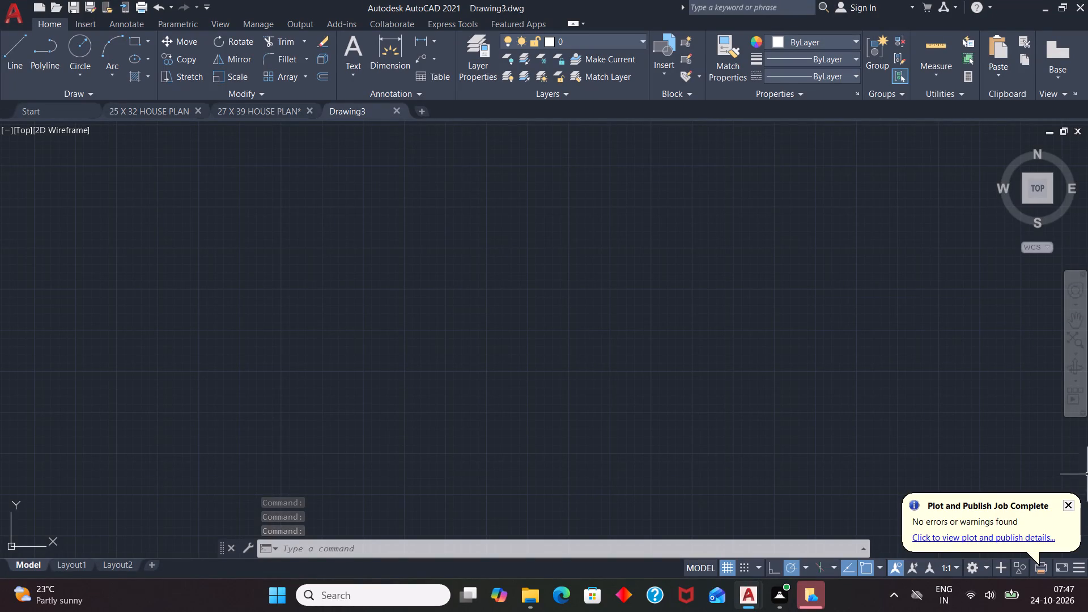
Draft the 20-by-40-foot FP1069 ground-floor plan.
Dismiss the plot notification and turn off the drawing grid display.
{"action": "left_click", "coordinate": [1072, 502]}
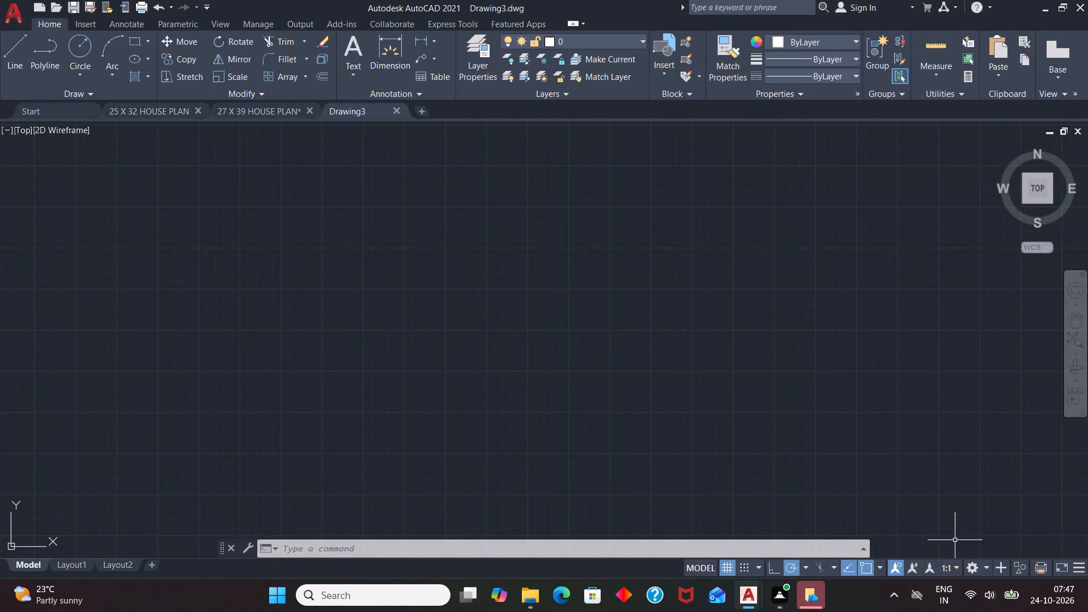
{"action": "left_click", "coordinate": [725, 569]}
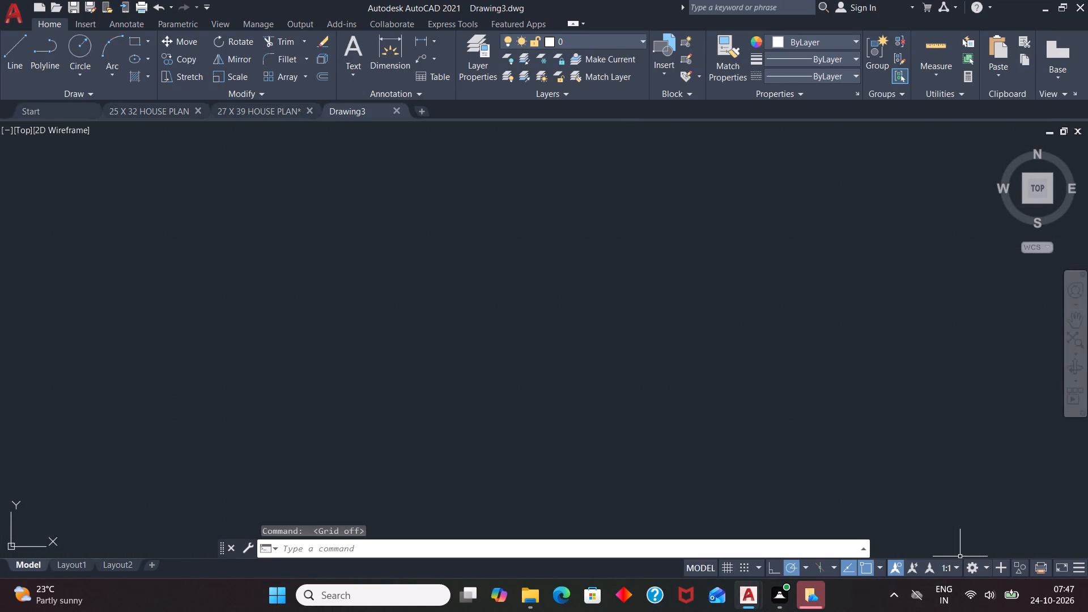
Open the program's Options to check the file opening and saving settings, and accept them.
{"action": "left_click", "coordinate": [665, 547]}
{"action": "type", "text": "OP"}
{"action": "type", "text": "TIONS"}
{"action": "key", "text": "Return"}
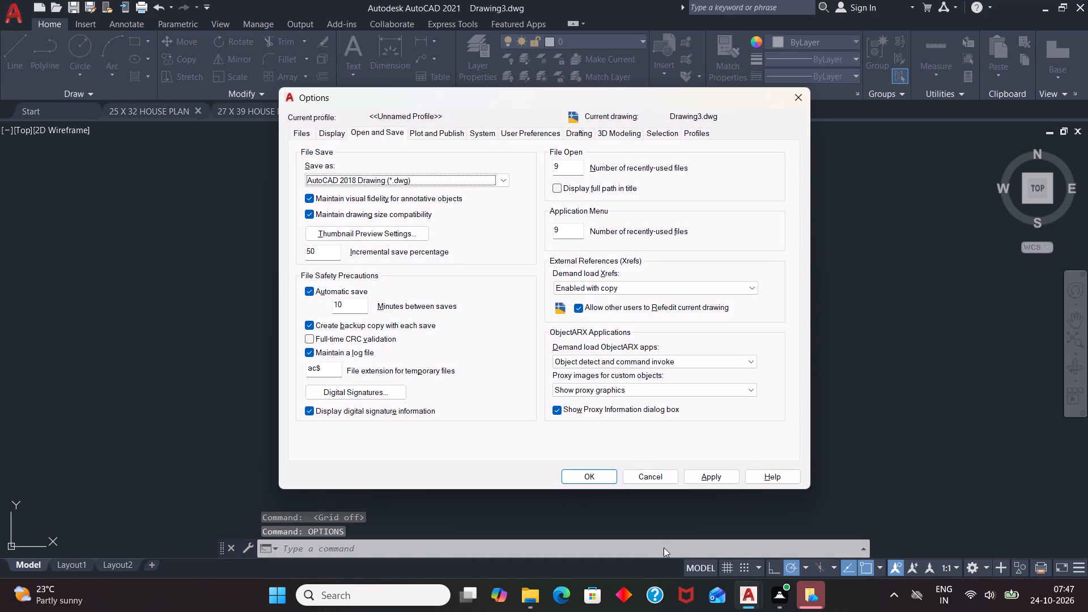
{"action": "left_click", "coordinate": [575, 474]}
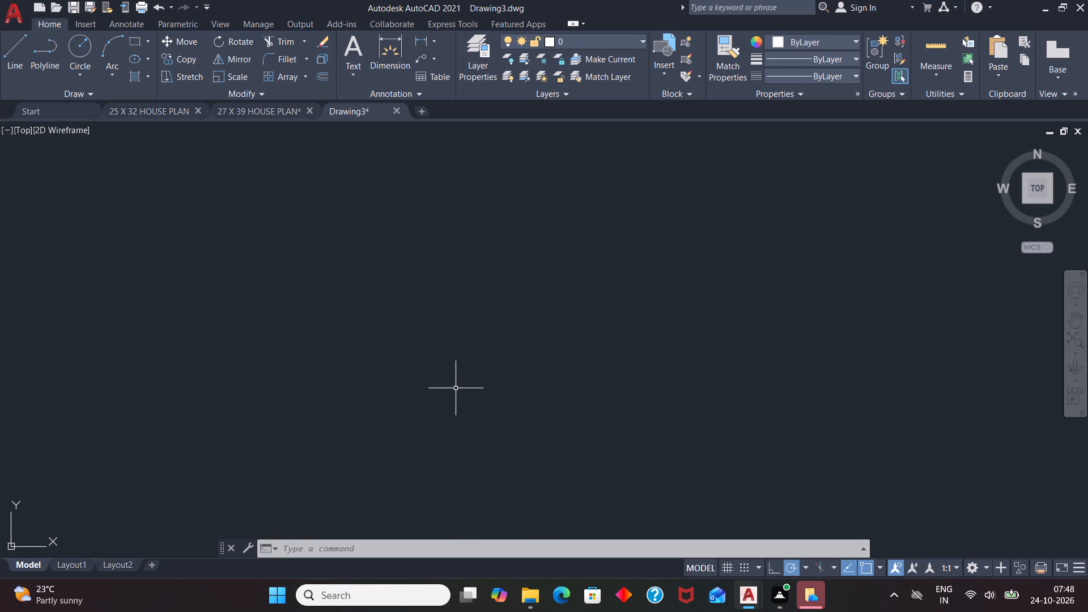
Set the drawing units to Engineering length with precision 0'-0.00" and an insertion scale of Inches.
{"action": "type", "text": "UN"}
{"action": "key", "text": "Return"}
{"action": "left_click", "coordinate": [528, 198]}
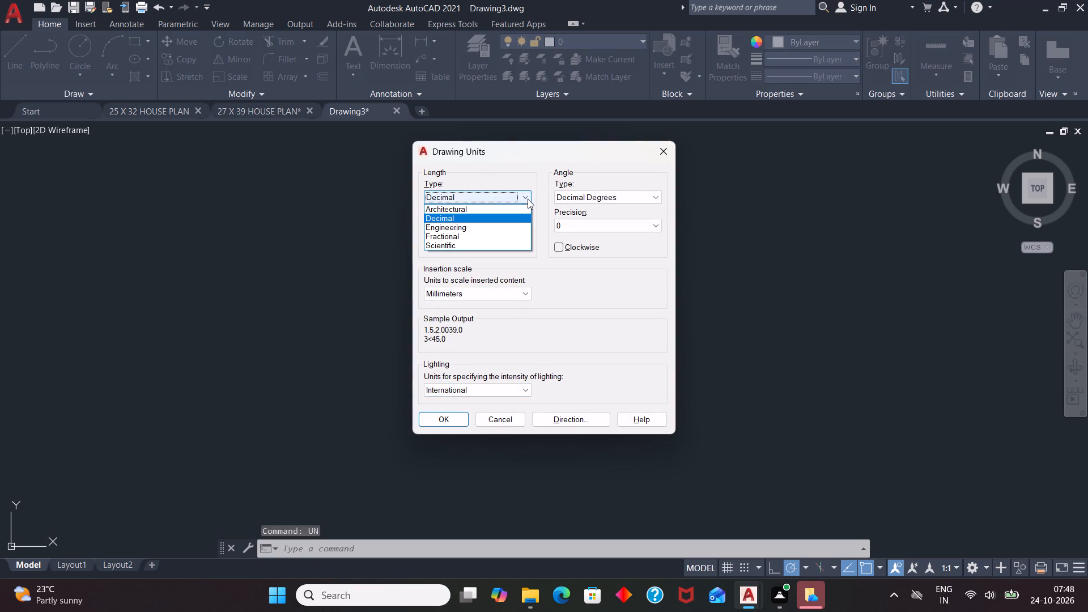
{"action": "left_click", "coordinate": [526, 228]}
{"action": "left_click", "coordinate": [527, 226]}
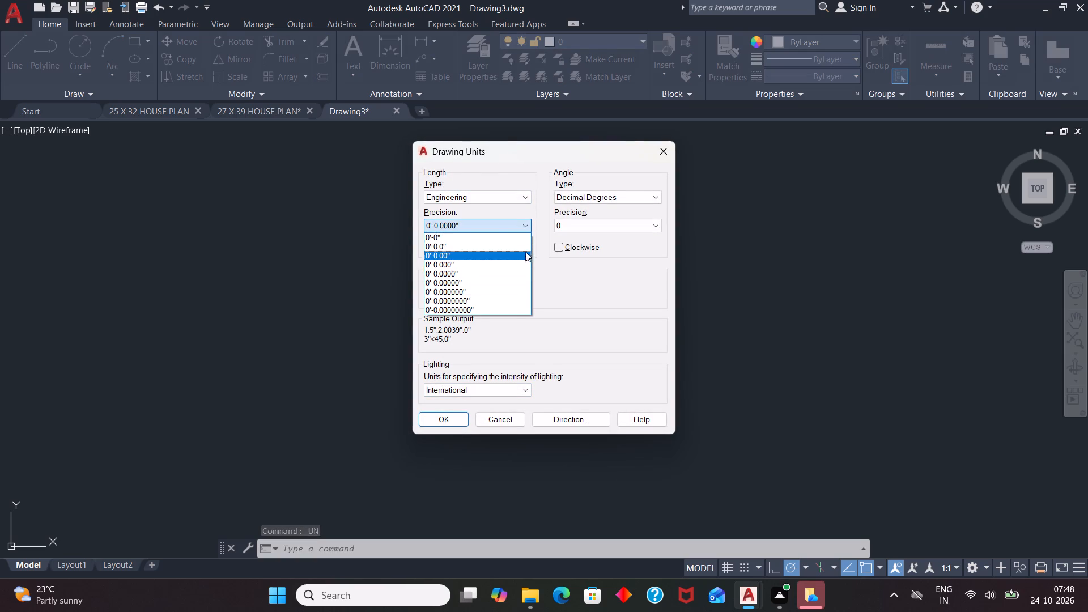
{"action": "left_click", "coordinate": [527, 253]}
{"action": "left_click", "coordinate": [509, 292]}
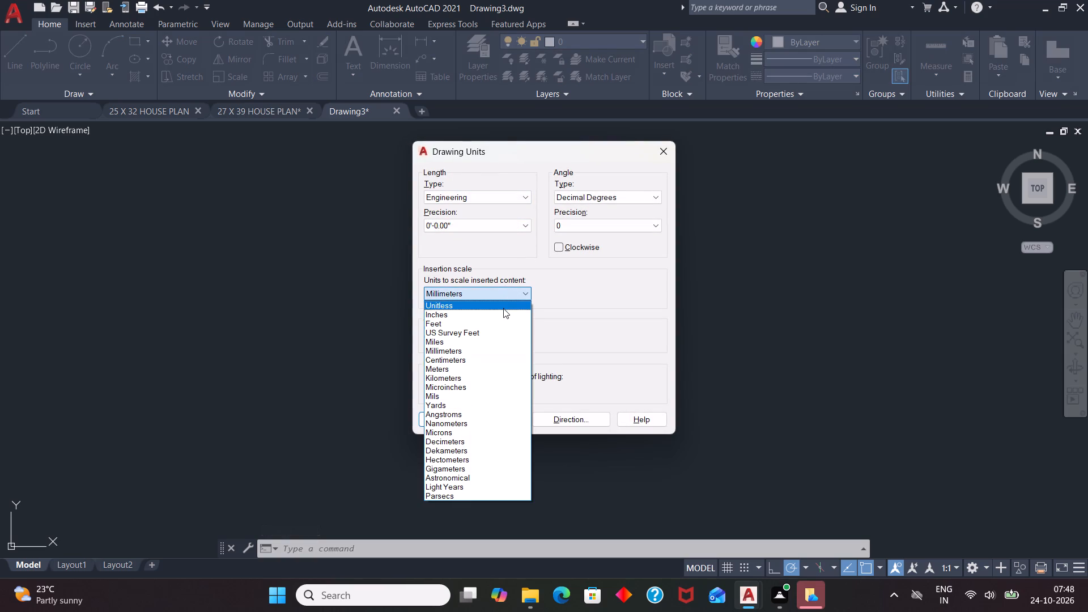
{"action": "left_click", "coordinate": [503, 313]}
{"action": "left_click", "coordinate": [455, 414]}
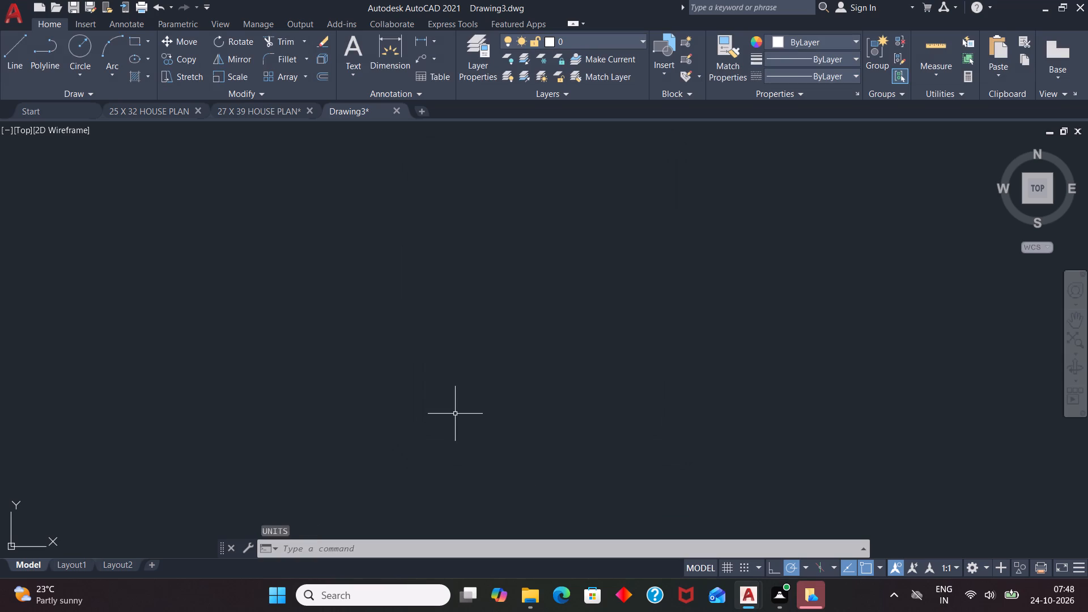
Set the model space limits with lower-left corner 0,0 and upper-right corner 11.7,16.5.
{"action": "type", "text": "LIMIT"}
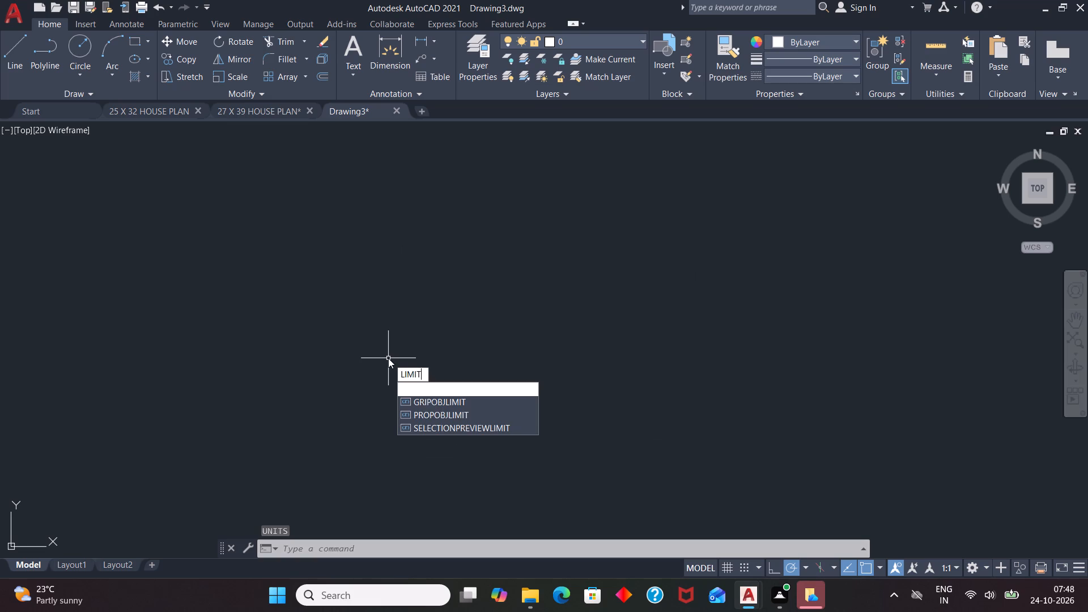
{"action": "key", "text": "s"}
{"action": "key", "text": "Return"}
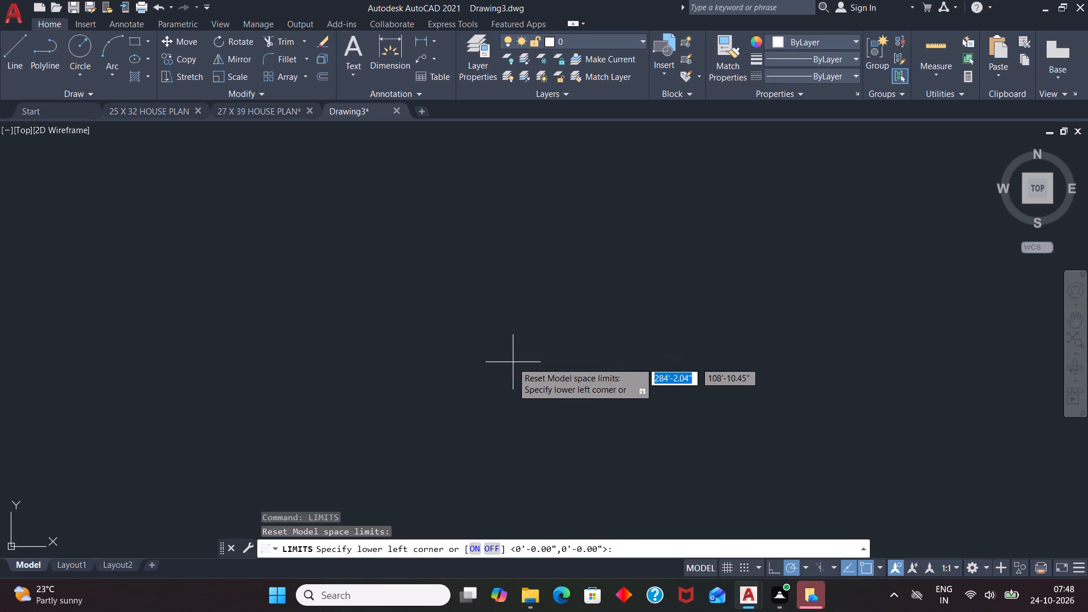
{"action": "type", "text": "0,"}
{"action": "key", "text": "0"}
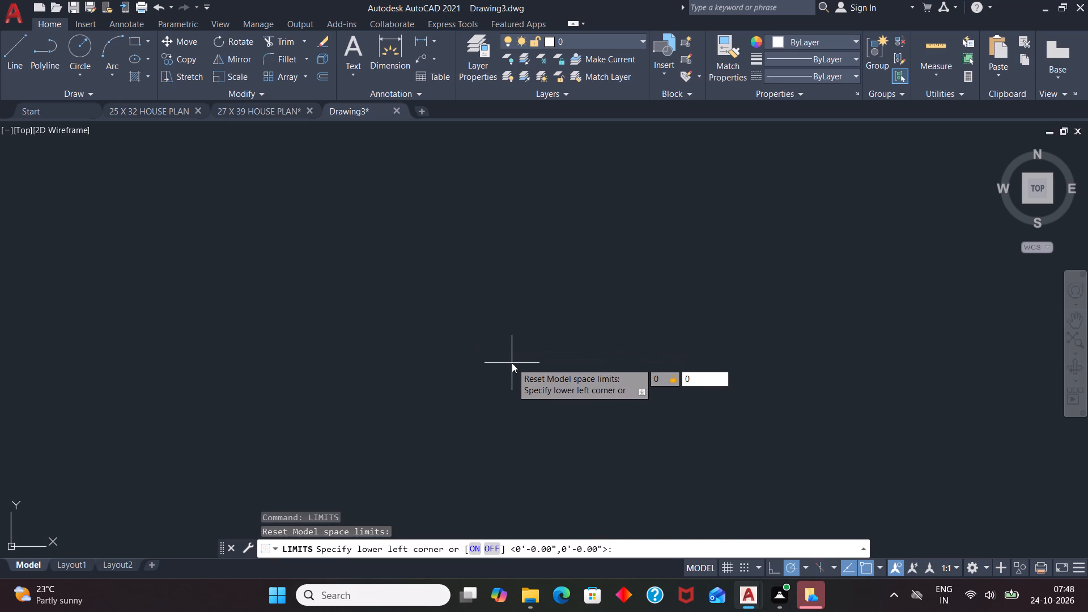
{"action": "key", "text": "Return"}
{"action": "type", "text": "11.7"}
{"action": "type", "text": ",16.5"}
{"action": "key", "text": "Return"}
{"action": "key", "text": "z"}
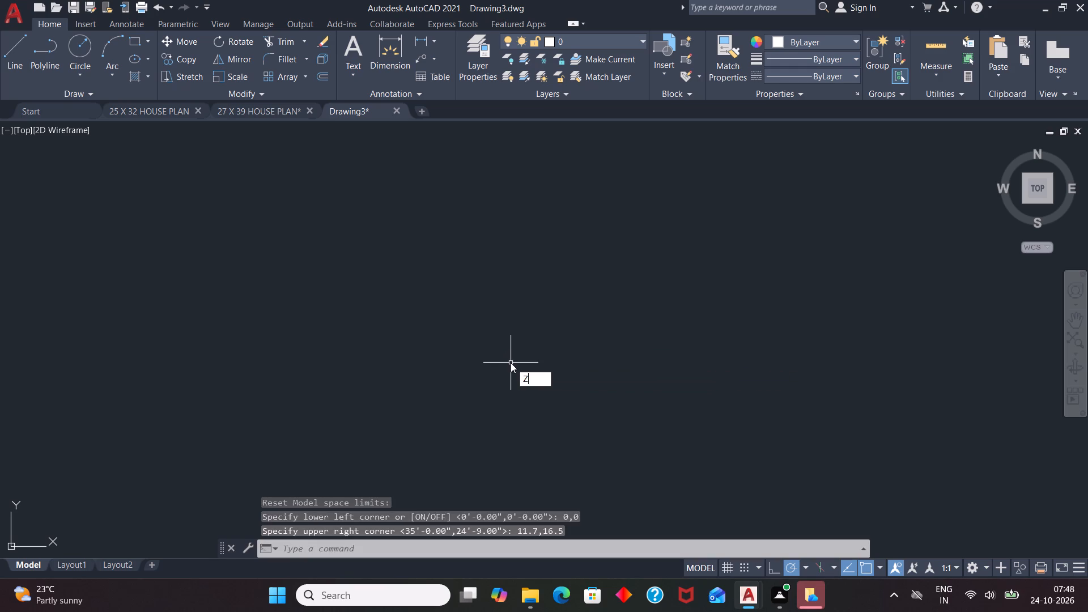
{"action": "key", "text": "Return"}
{"action": "key", "text": "a"}
{"action": "key", "text": "Return"}
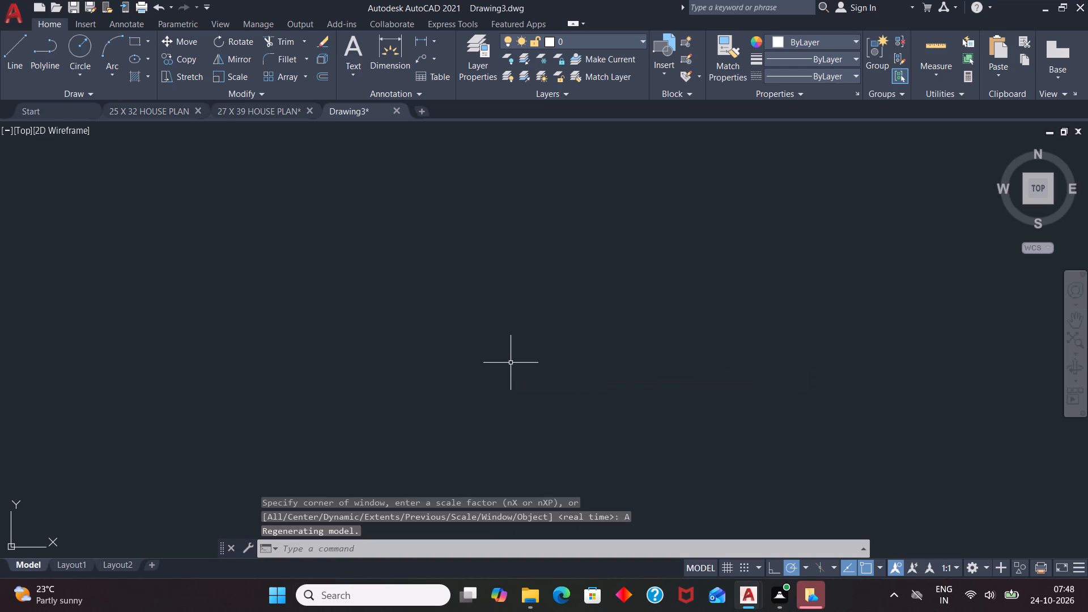
Modify the ISO-25 dimension style to use a text height of 4 and an arrow size of 4.
{"action": "key", "text": "d"}
{"action": "key", "text": "Return"}
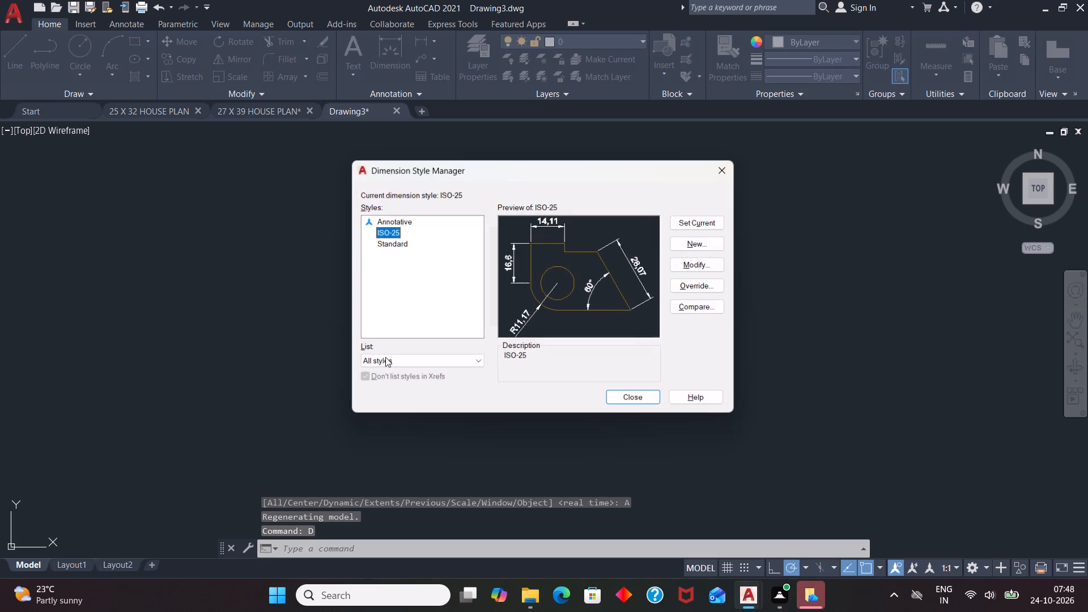
{"action": "left_click", "coordinate": [698, 263]}
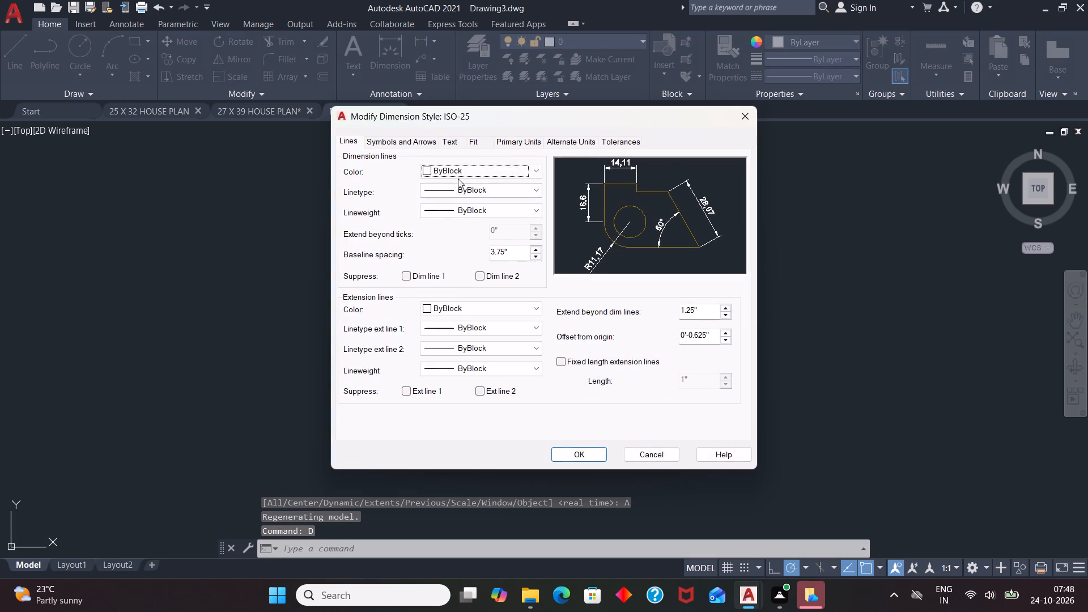
{"action": "left_click", "coordinate": [444, 139]}
{"action": "left_click_drag", "start_coordinate": [519, 240], "coordinate": [500, 244]}
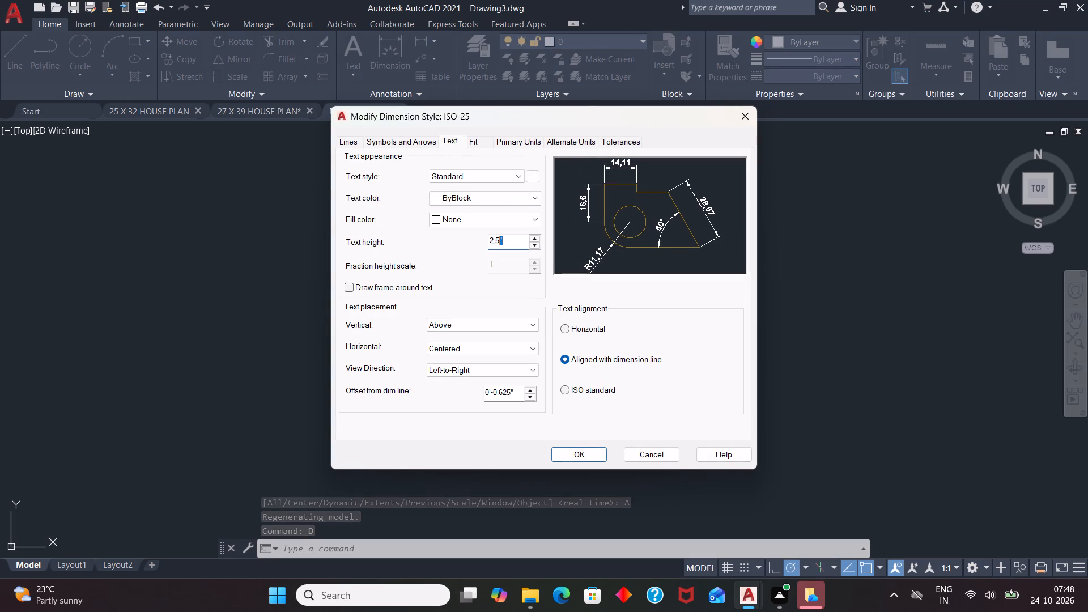
{"action": "left_click_drag", "start_coordinate": [500, 244], "coordinate": [471, 252]}
{"action": "key", "text": "BackSpace"}
{"action": "key", "text": "4"}
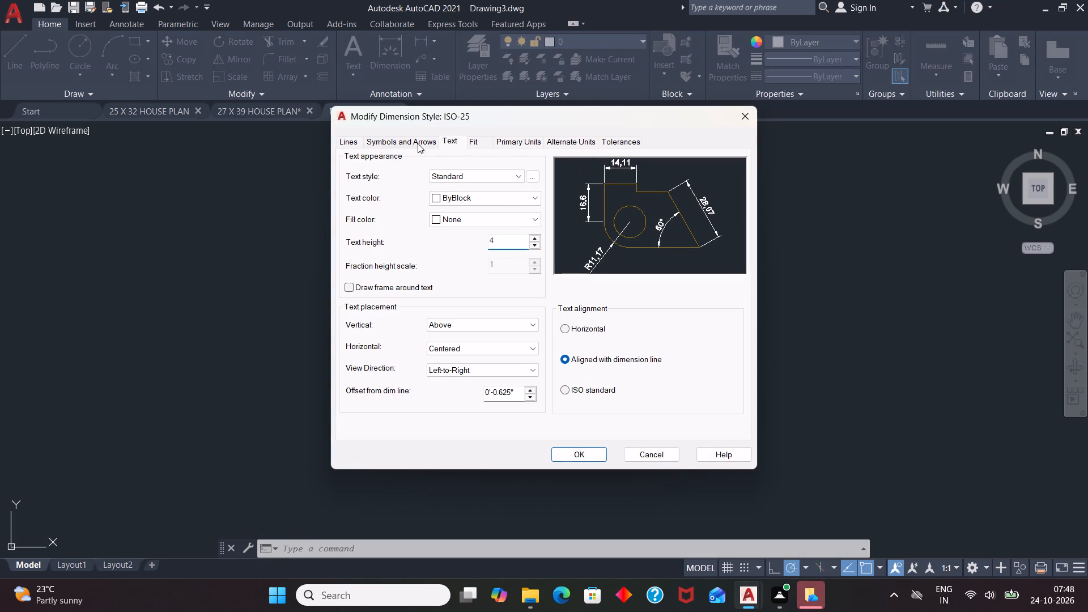
{"action": "left_click", "coordinate": [419, 139]}
{"action": "left_click_drag", "start_coordinate": [369, 279], "coordinate": [314, 300]}
{"action": "key", "text": "BackSpace"}
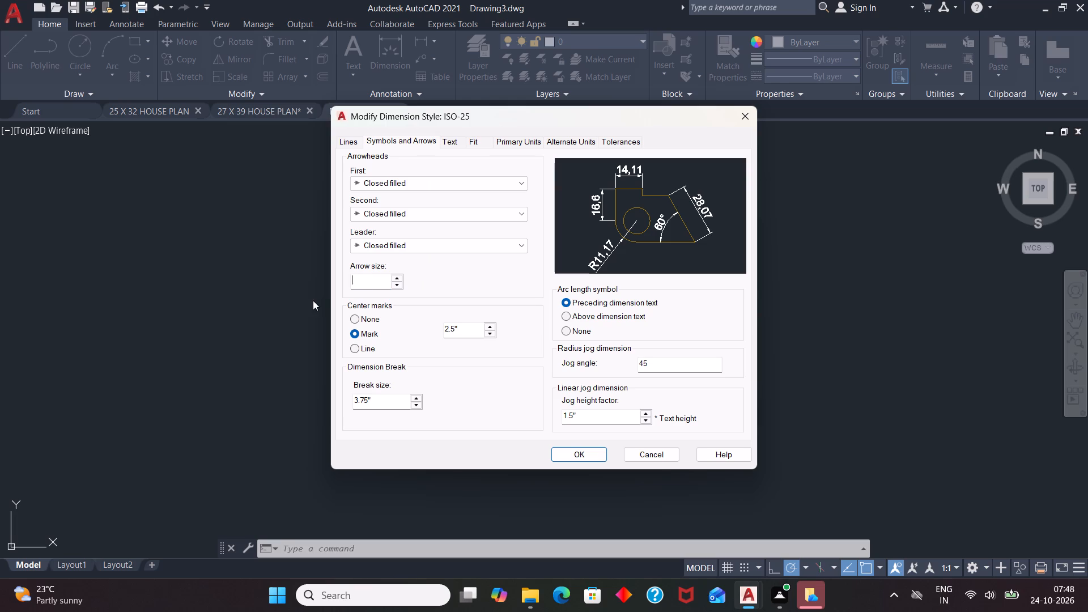
{"action": "key", "text": "4"}
Enable fixed length extension lines in the ISO-25 dimension style.
{"action": "left_click", "coordinate": [350, 141]}
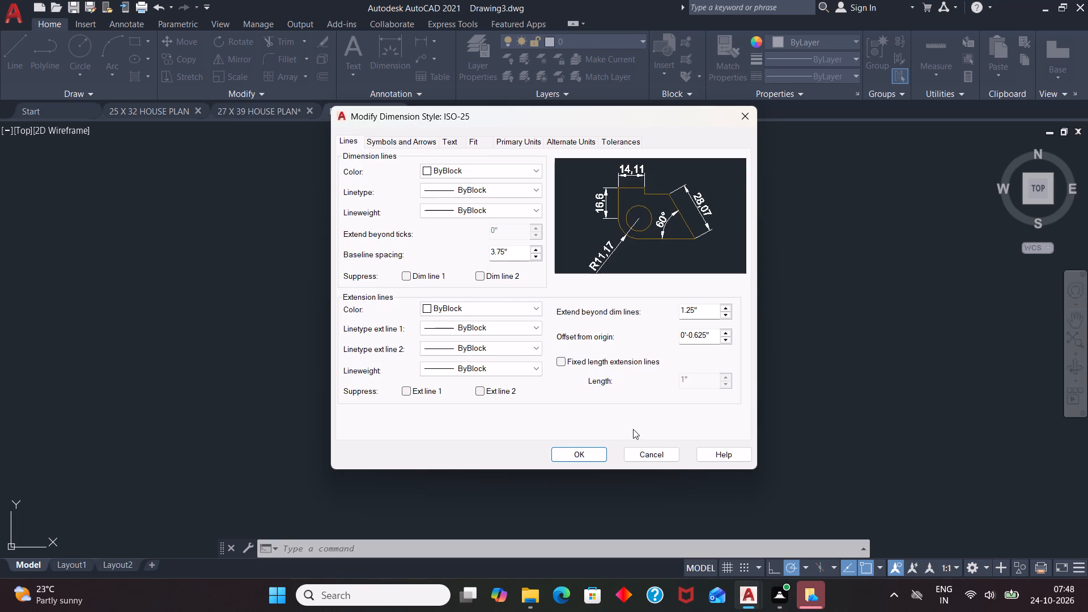
{"action": "left_click", "coordinate": [562, 363]}
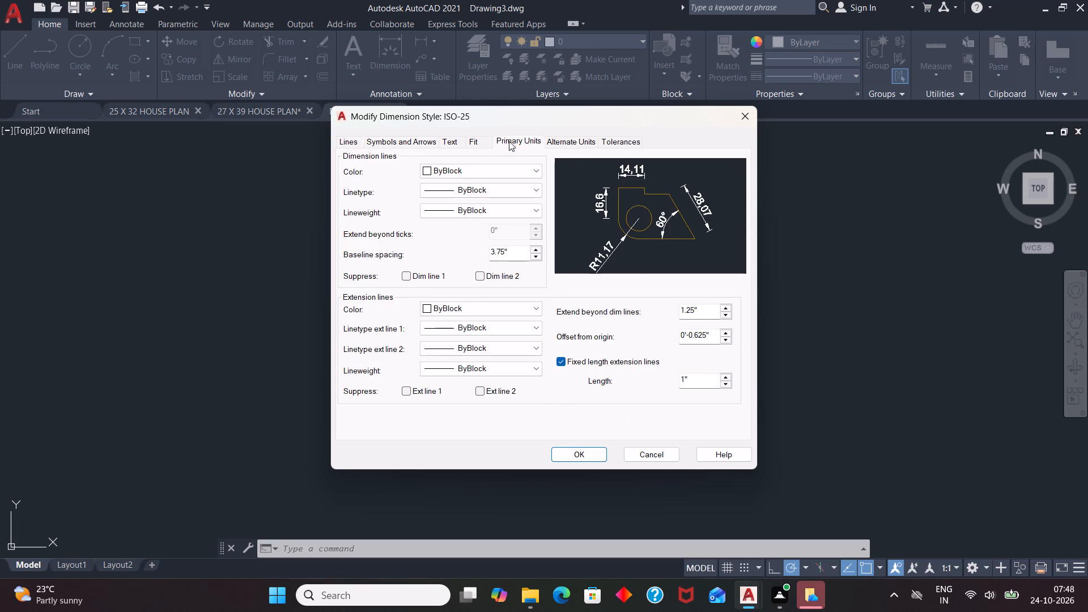
Set the ISO-25 primary units to Engineering with precision 0'-0.00", and make that style current.
{"action": "left_click", "coordinate": [509, 141]}
{"action": "left_click", "coordinate": [507, 139]}
{"action": "left_click", "coordinate": [517, 168]}
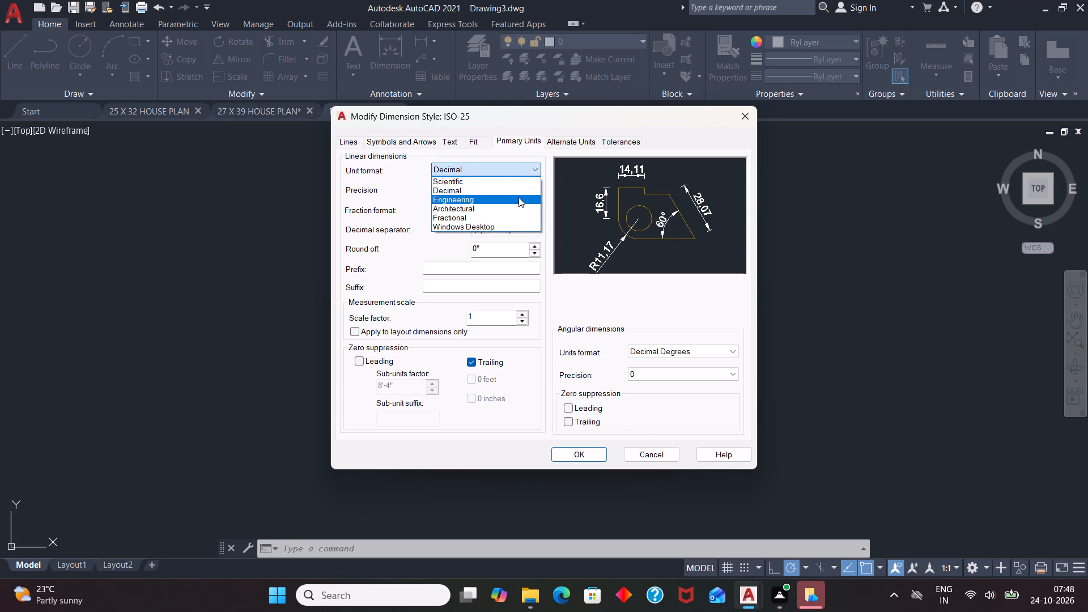
{"action": "left_click", "coordinate": [518, 197]}
{"action": "left_click", "coordinate": [518, 191]}
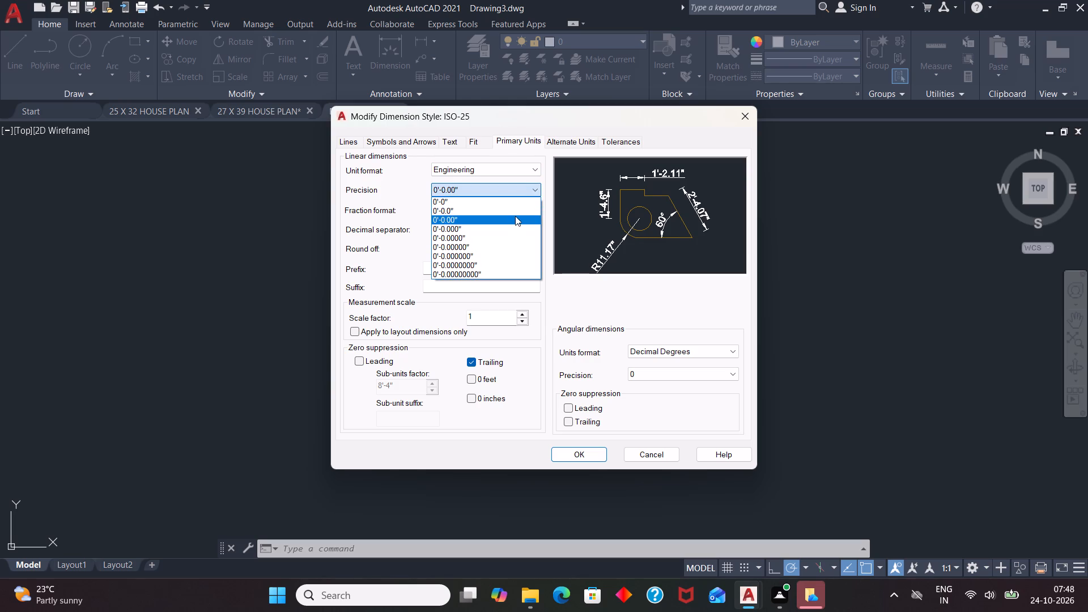
{"action": "left_click", "coordinate": [515, 216]}
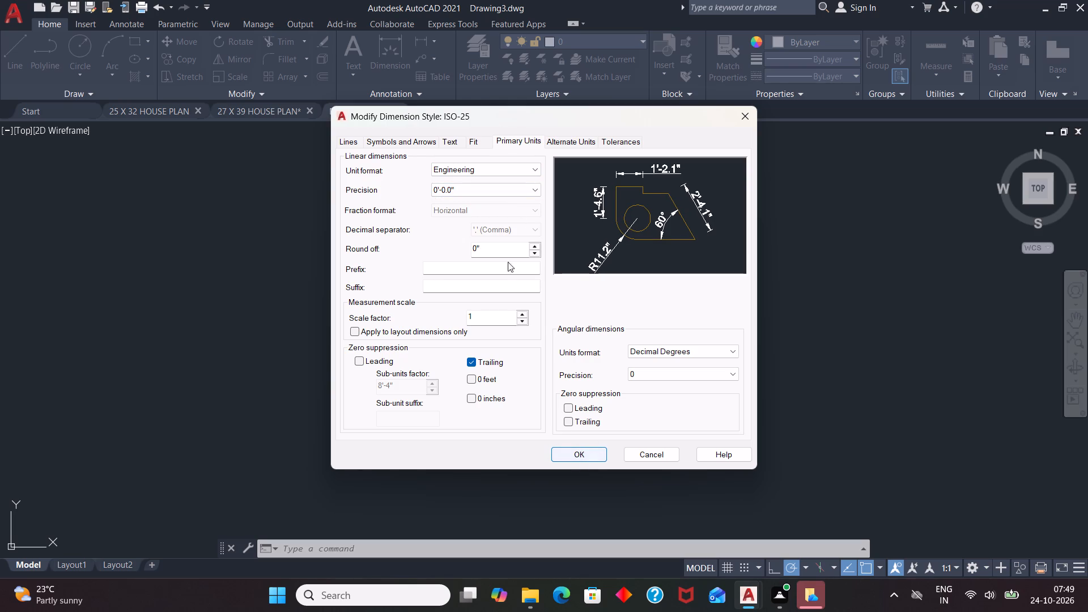
{"action": "left_click", "coordinate": [528, 186]}
{"action": "left_click", "coordinate": [520, 220]}
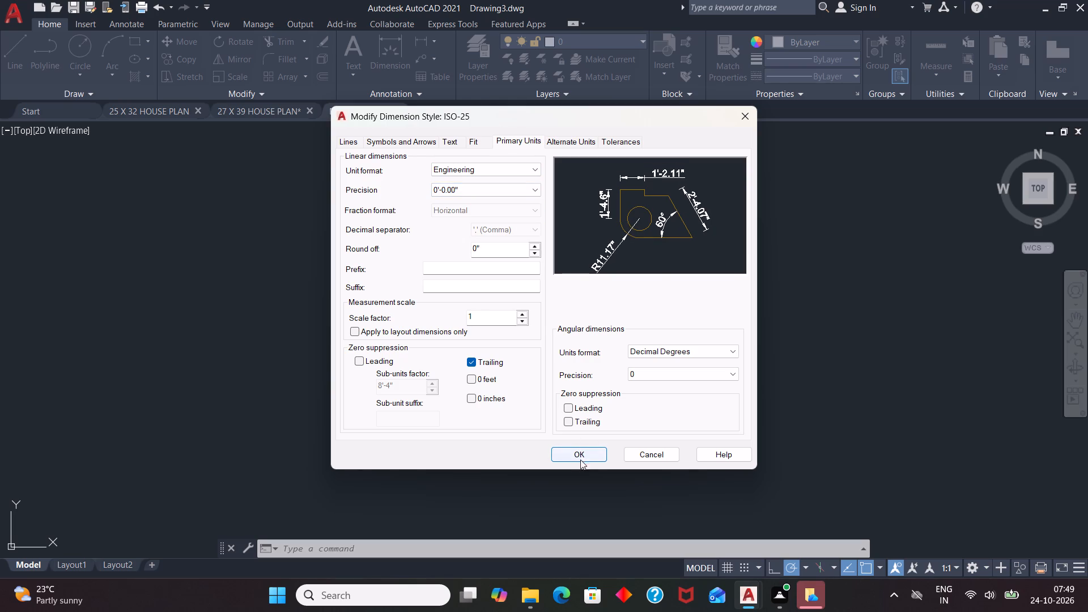
{"action": "left_click", "coordinate": [581, 458]}
{"action": "left_click", "coordinate": [706, 222]}
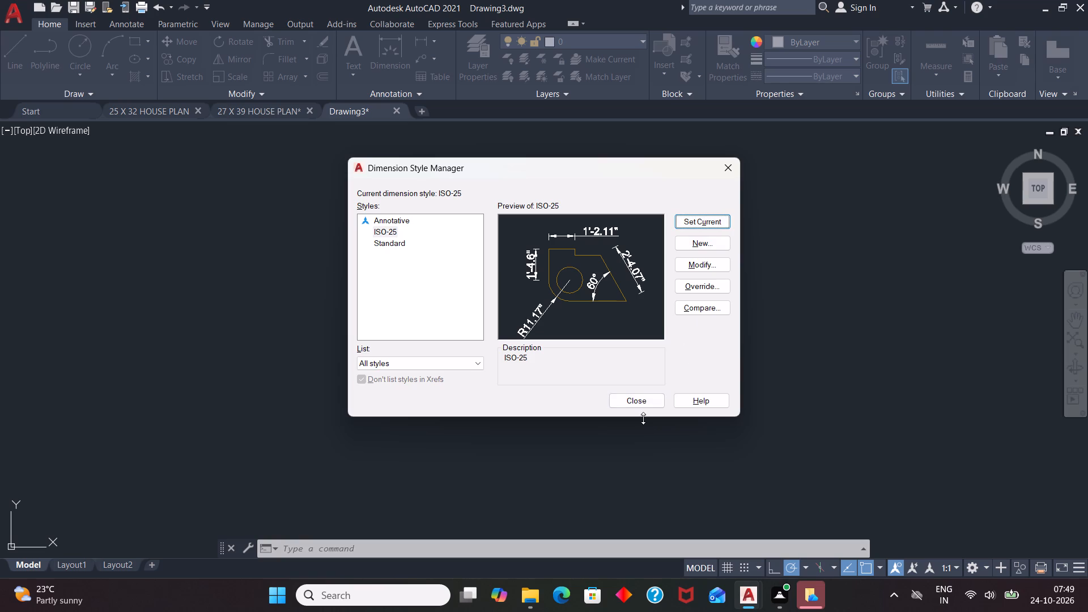
{"action": "left_click", "coordinate": [649, 403]}
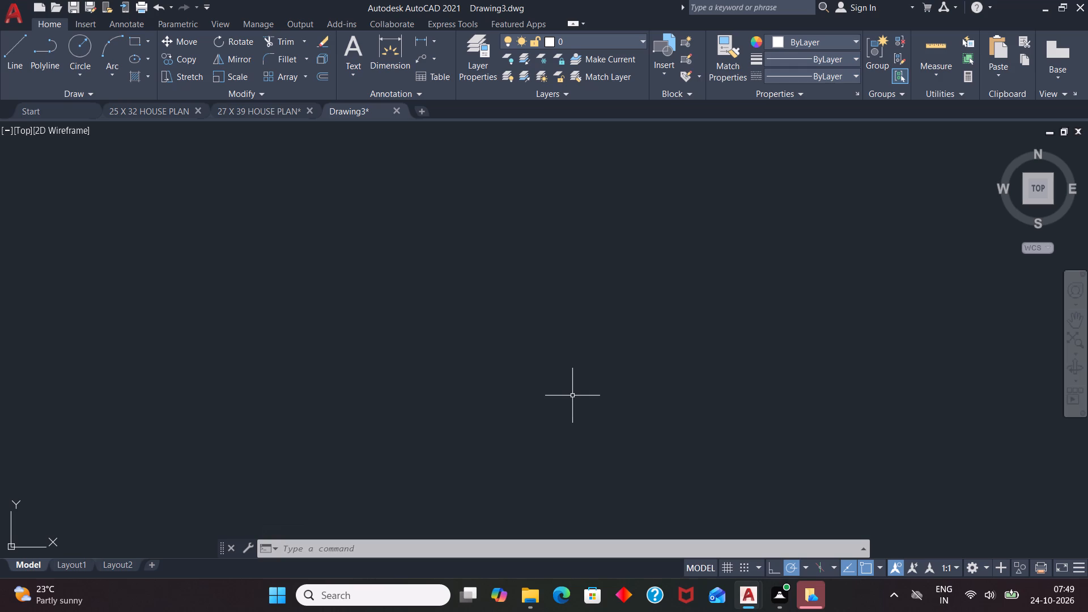
Draw a rectangle 20' wide by 40' high in the empty drawing area.
{"action": "type", "text": "REC"}
{"action": "key", "text": "Return"}
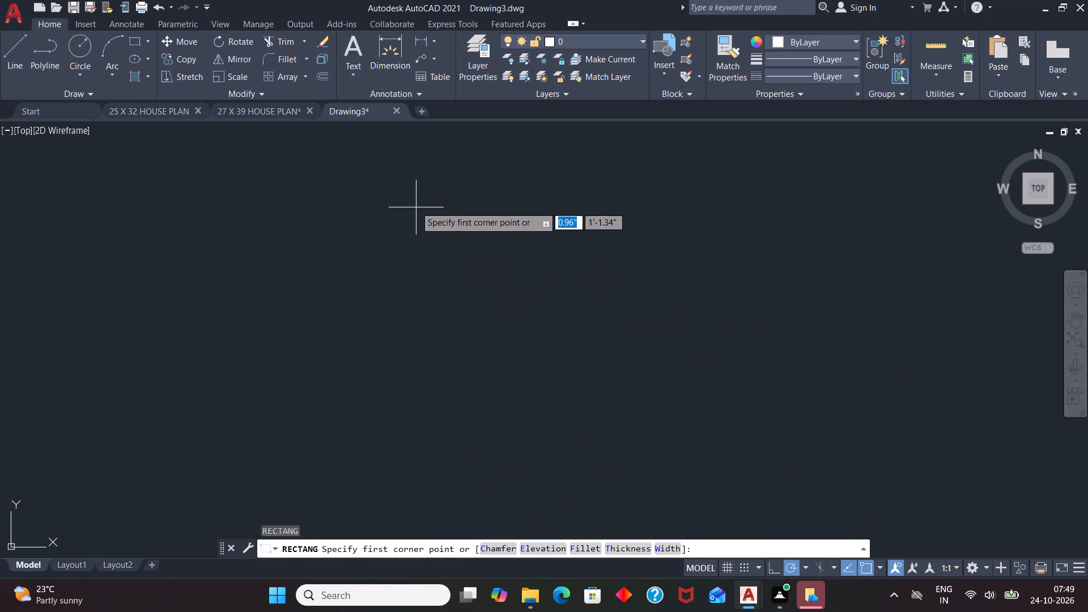
{"action": "left_click", "coordinate": [407, 189]}
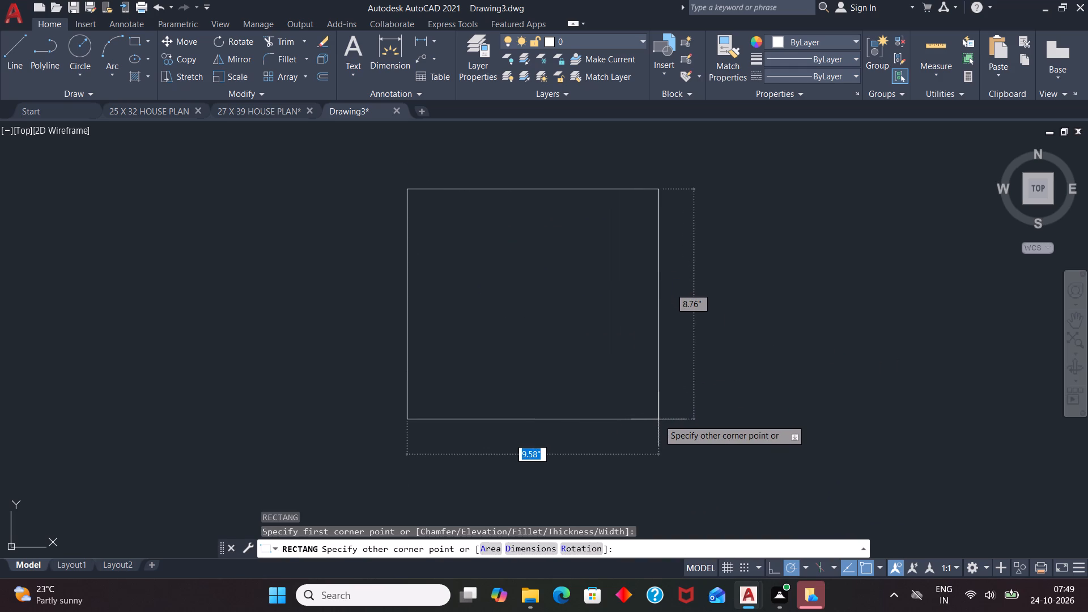
{"action": "type", "text": "20'"}
{"action": "key", "text": "Tab"}
{"action": "type", "text": "40'"}
{"action": "key", "text": "Return"}
{"action": "key", "text": "space"}
{"action": "scroll", "coordinate": [475, 298], "scroll_direction": "down", "scroll_amount": 4}
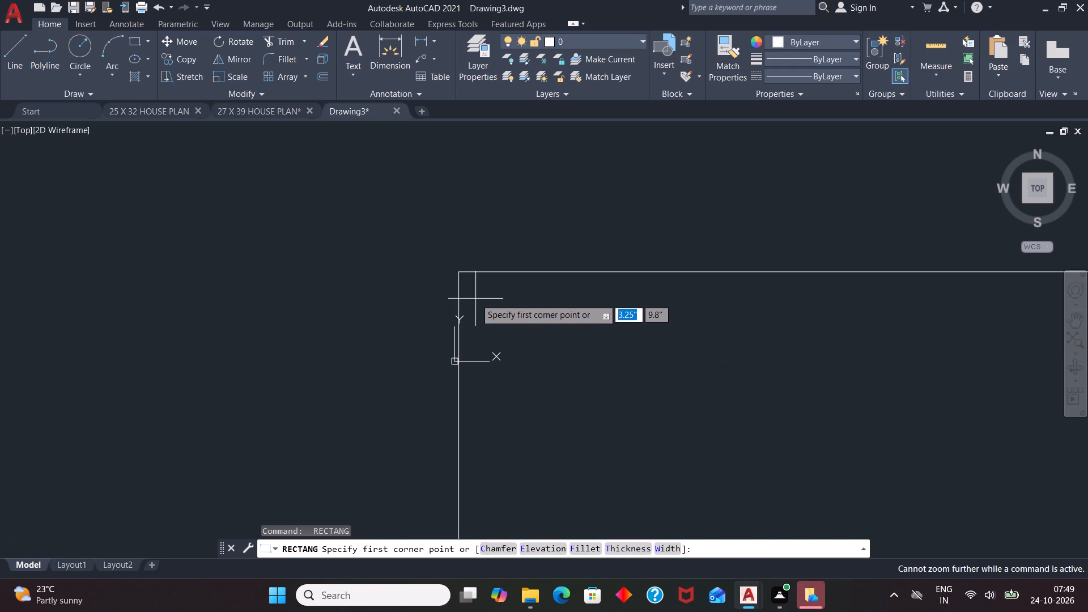
{"action": "key", "text": "Escape"}
{"action": "scroll", "coordinate": [495, 251], "scroll_direction": "down", "scroll_amount": 6}
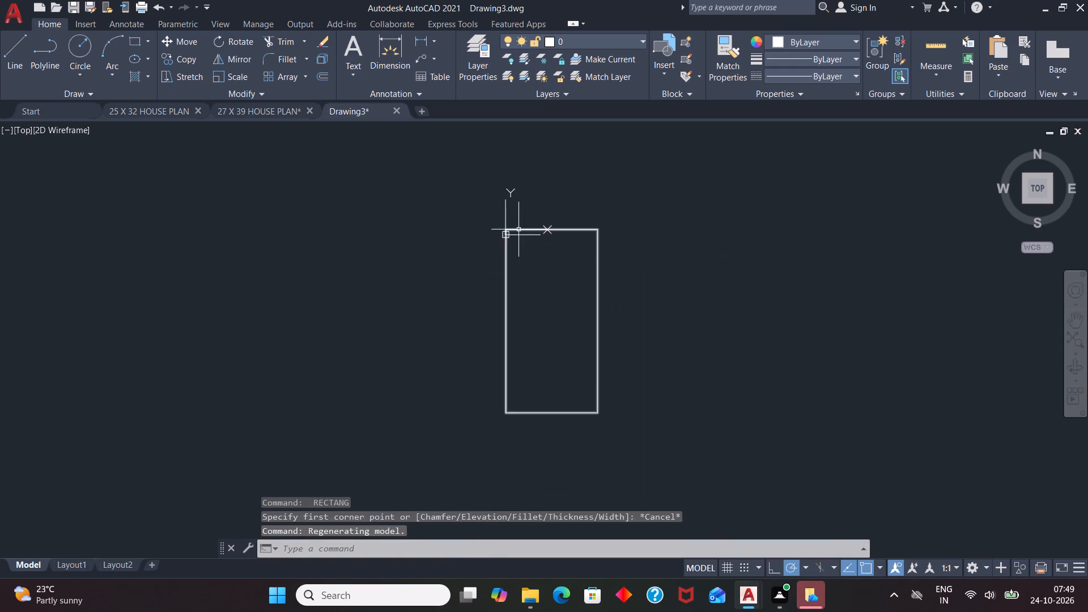
Move the UCS origin off the rectangle's upper-left corner to the empty space beside it.
{"action": "scroll", "coordinate": [518, 229], "scroll_direction": "up", "scroll_amount": 3}
{"action": "left_click", "coordinate": [461, 251]}
{"action": "left_click_drag", "start_coordinate": [460, 253], "coordinate": [423, 264]}
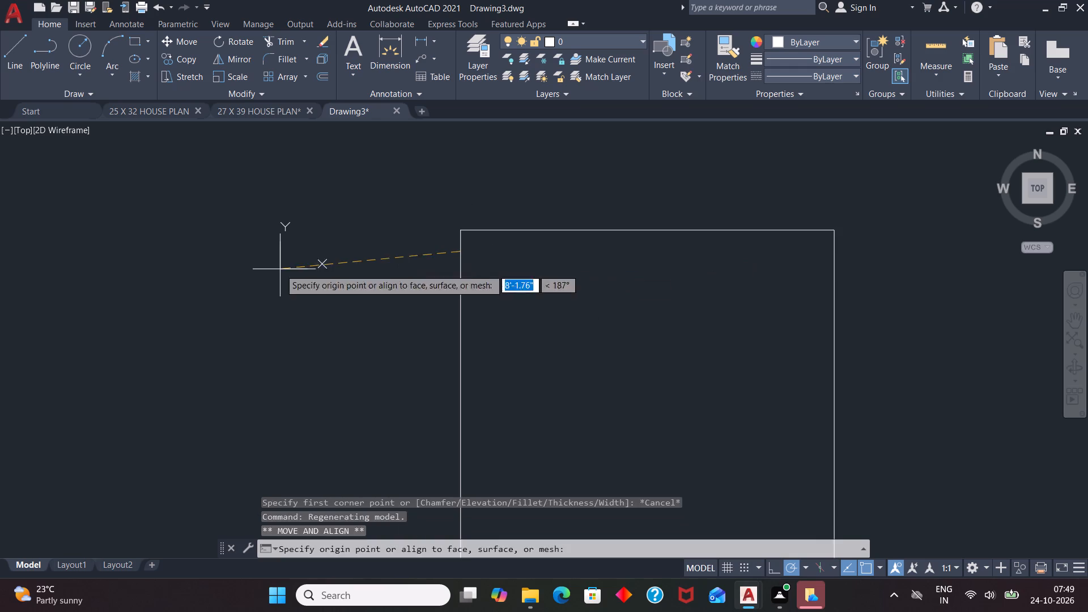
{"action": "left_click", "coordinate": [226, 266]}
{"action": "key", "text": "Escape"}
Offset the 20' by 40' rectangle 9" inward to form the outer wall thickness.
{"action": "scroll", "coordinate": [722, 205], "scroll_direction": "down", "scroll_amount": 2}
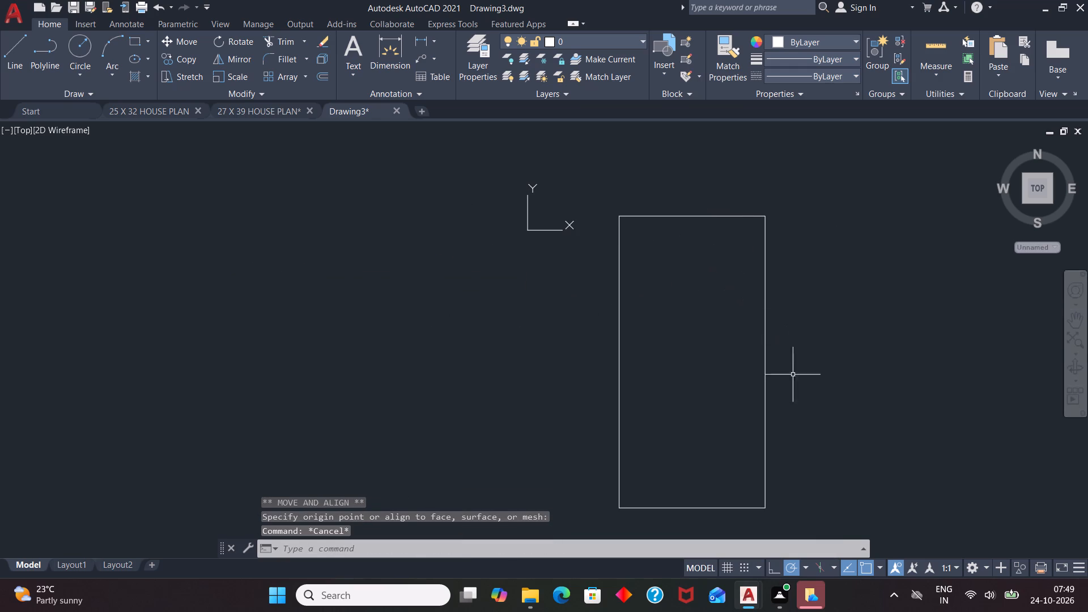
{"action": "scroll", "coordinate": [661, 389], "scroll_direction": "up", "scroll_amount": 2}
{"action": "scroll", "coordinate": [623, 359], "scroll_direction": "down", "scroll_amount": 2}
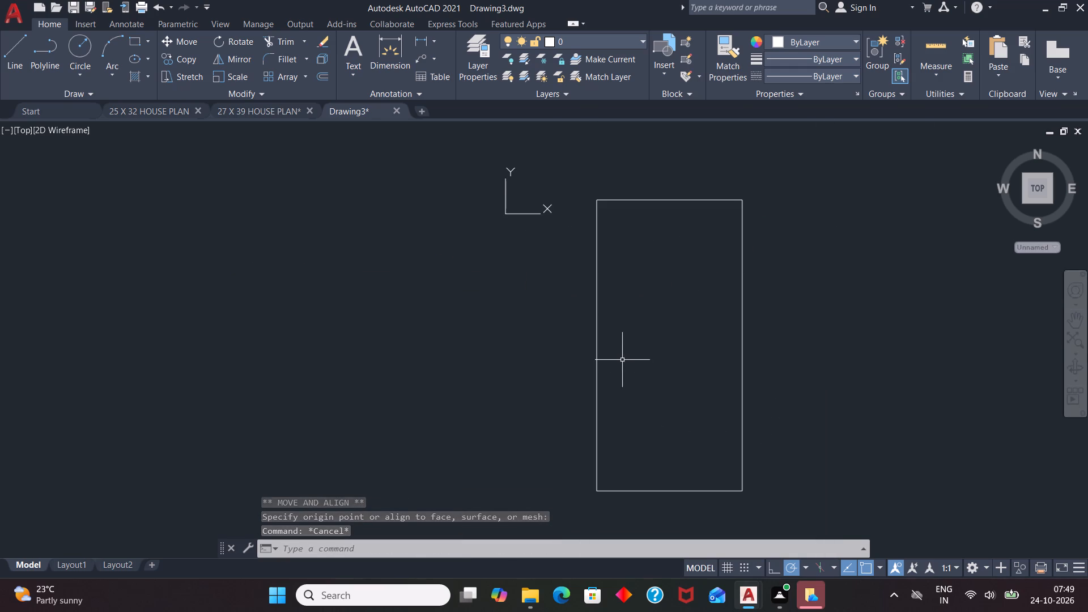
{"action": "key", "text": "o"}
{"action": "key", "text": "Return"}
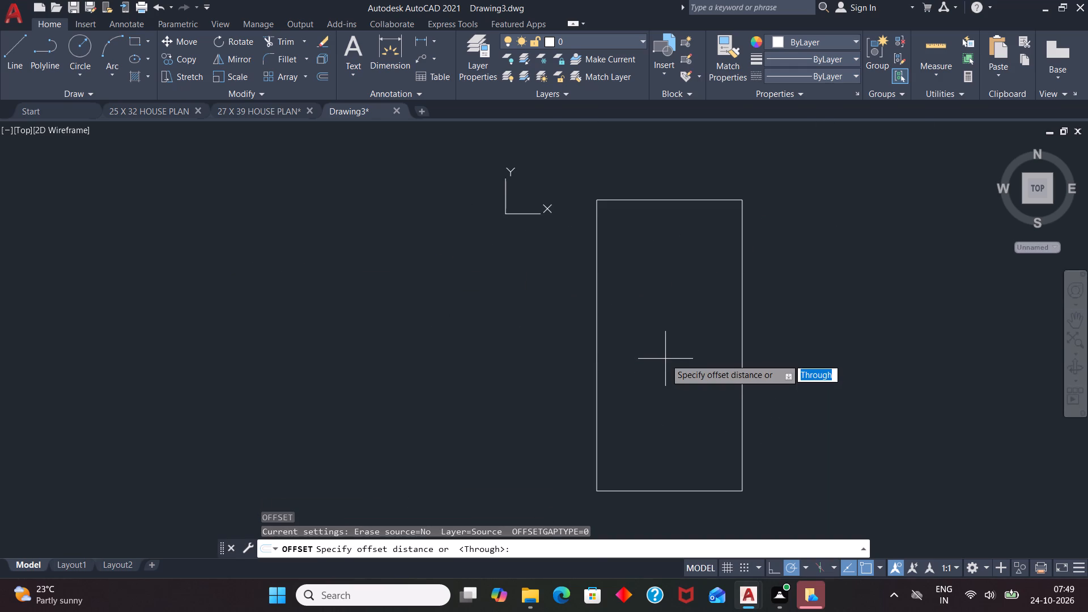
{"action": "key", "text": "9"}
{"action": "key", "text": "Return"}
{"action": "left_click", "coordinate": [698, 199]}
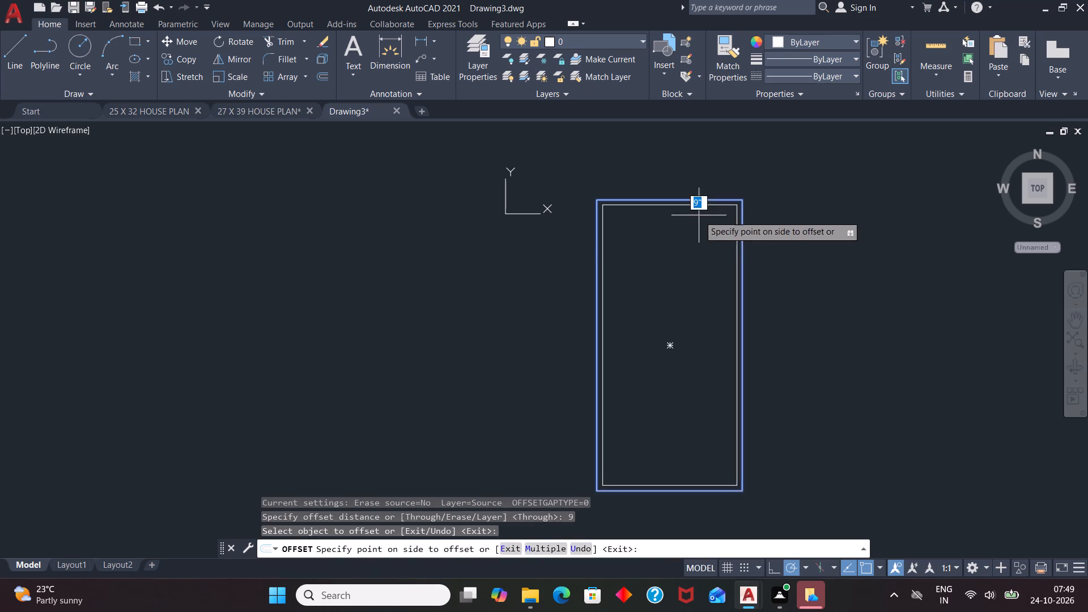
{"action": "left_click", "coordinate": [698, 226]}
{"action": "key", "text": "Escape"}
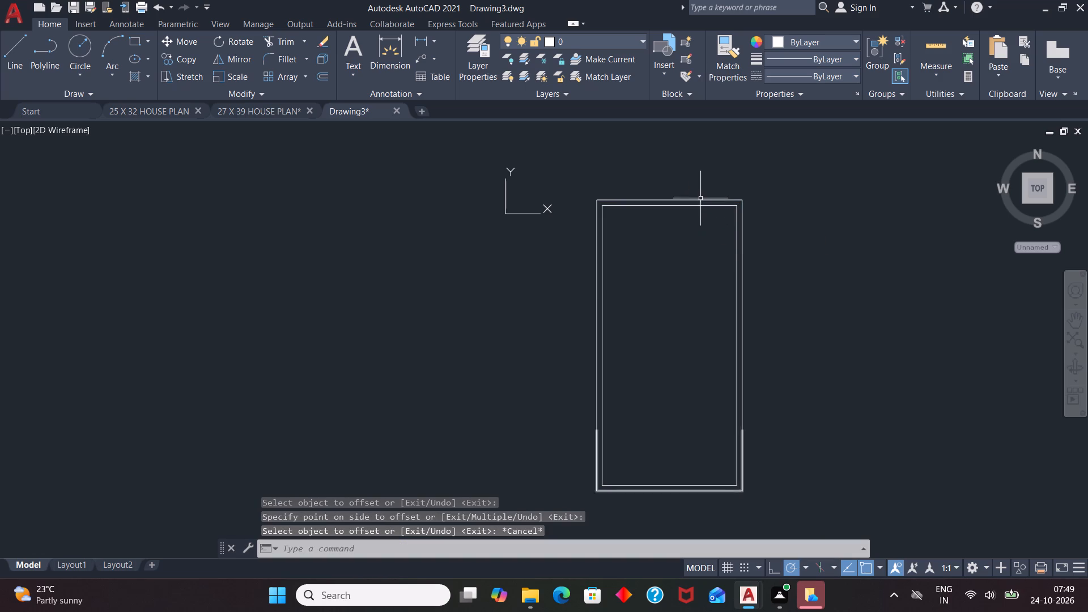
Explode the inner rectangle into separate lines.
{"action": "left_click", "coordinate": [700, 205]}
{"action": "key", "text": "x"}
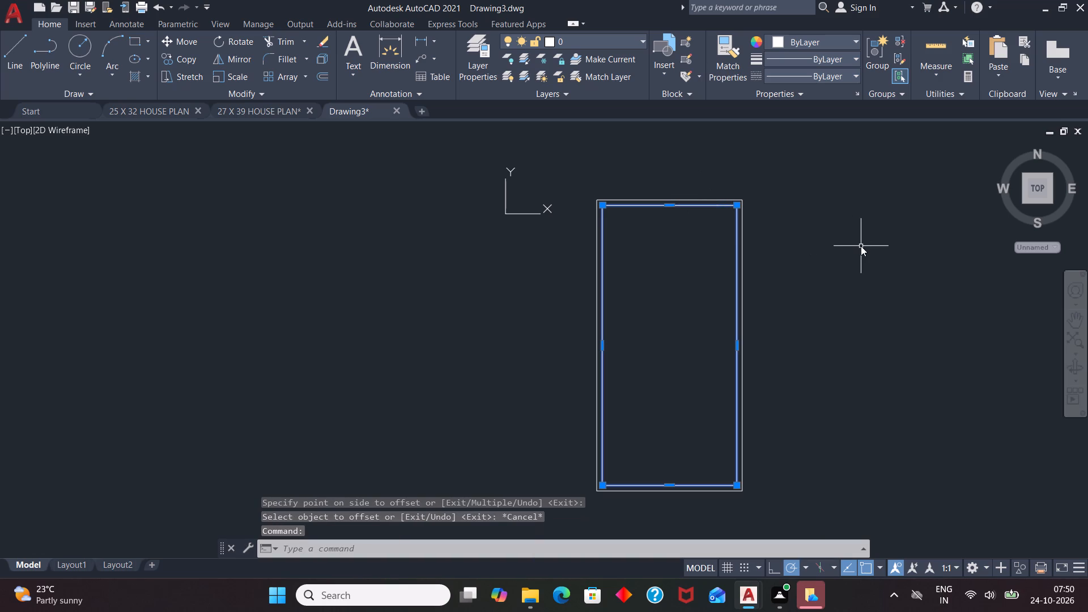
{"action": "key", "text": "Return"}
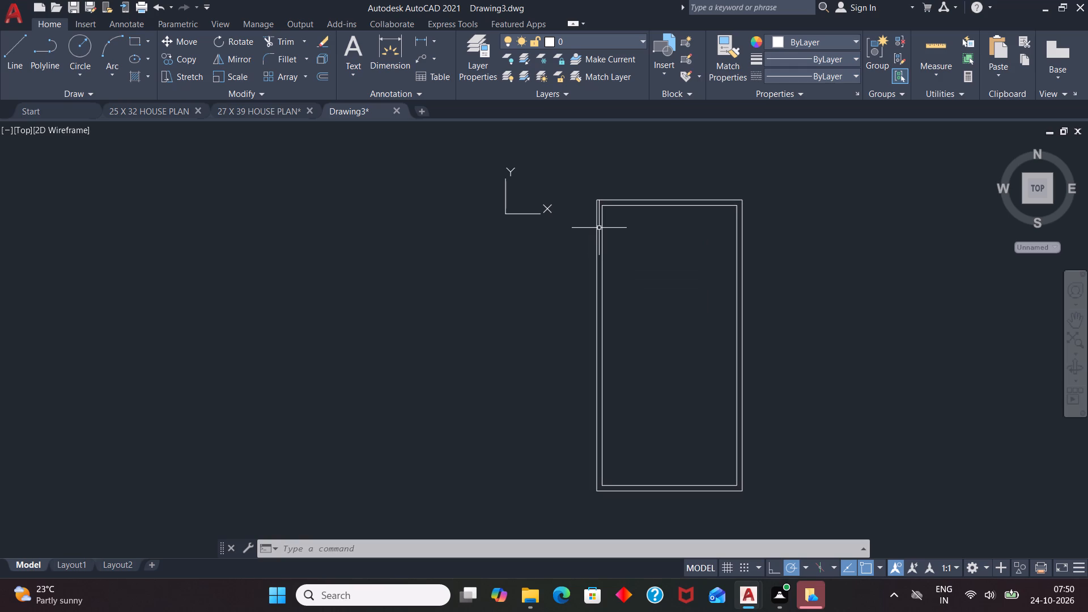
Offset the inner left wall line 7'11" into the plan to place the vertical partition's first face.
{"action": "key", "text": "o"}
{"action": "key", "text": "Return"}
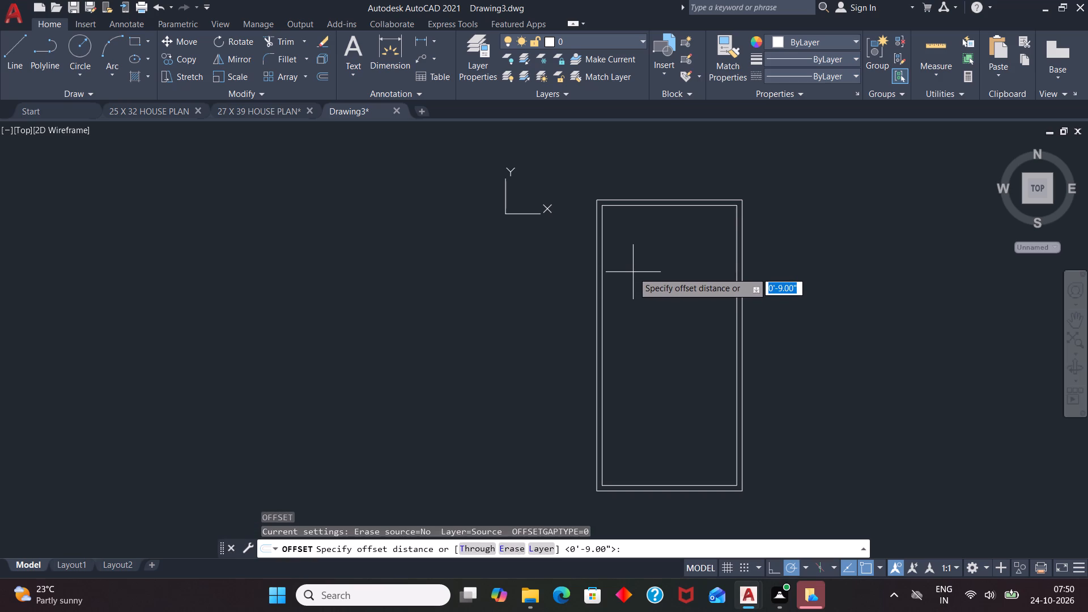
{"action": "type", "text": "7'11"}
{"action": "key", "text": "shift+quotedbl"}
{"action": "key", "text": "Return"}
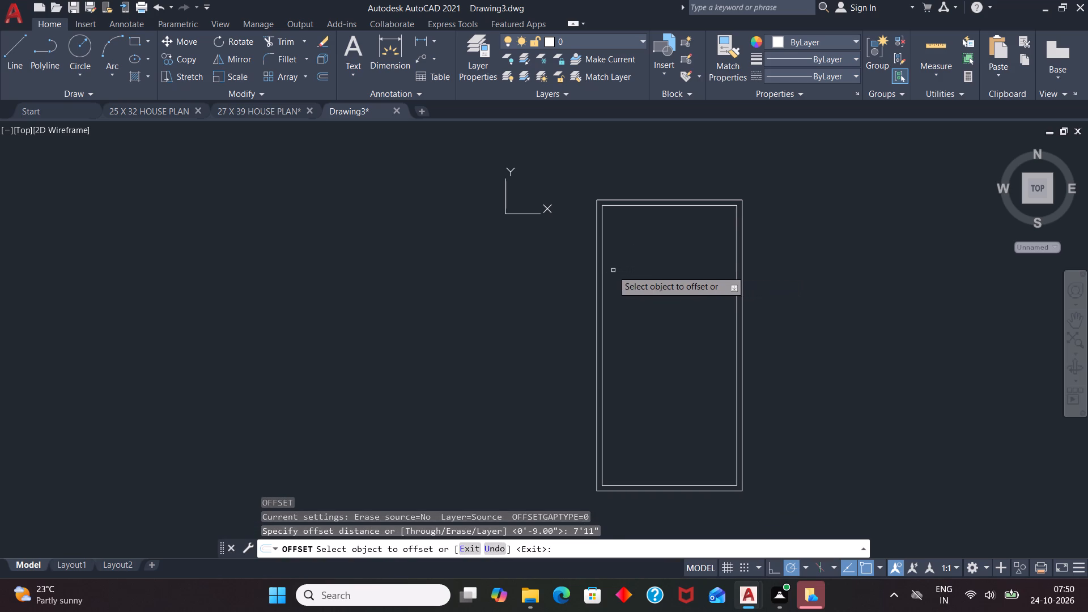
{"action": "left_click", "coordinate": [603, 264]}
{"action": "left_click", "coordinate": [624, 270]}
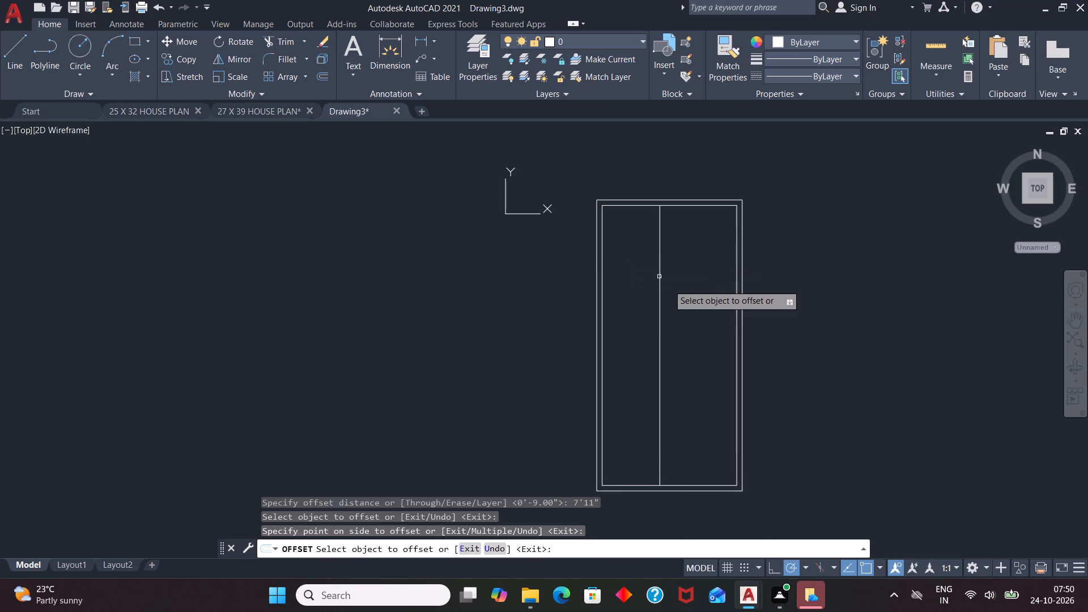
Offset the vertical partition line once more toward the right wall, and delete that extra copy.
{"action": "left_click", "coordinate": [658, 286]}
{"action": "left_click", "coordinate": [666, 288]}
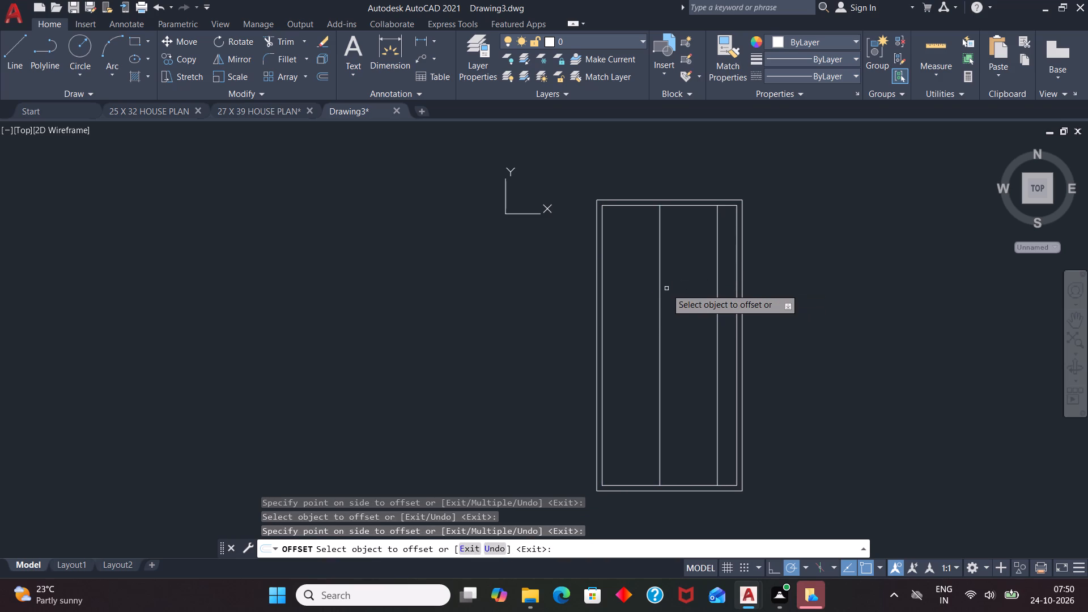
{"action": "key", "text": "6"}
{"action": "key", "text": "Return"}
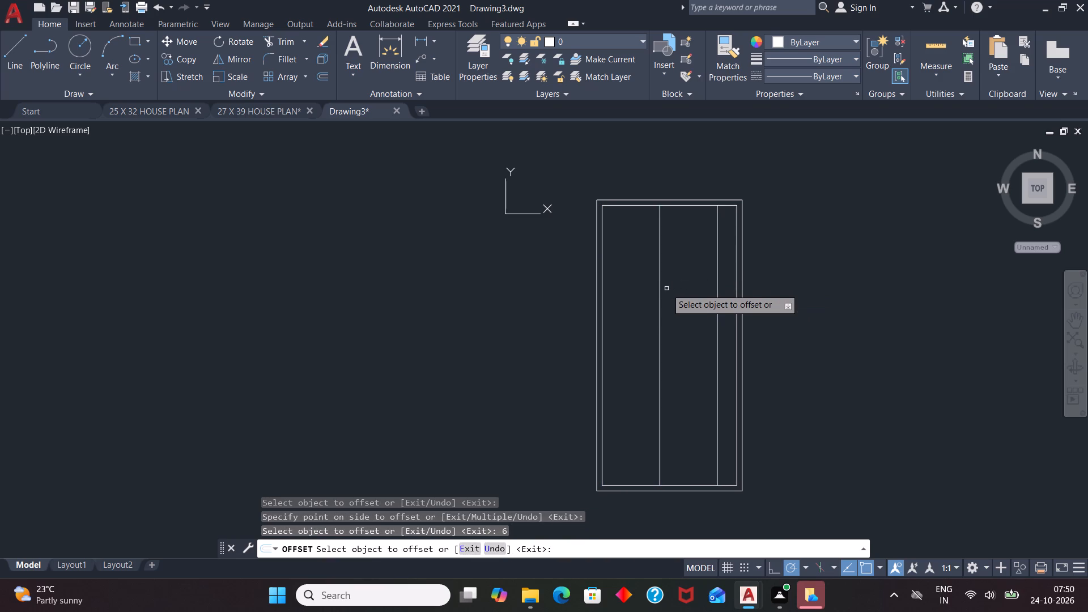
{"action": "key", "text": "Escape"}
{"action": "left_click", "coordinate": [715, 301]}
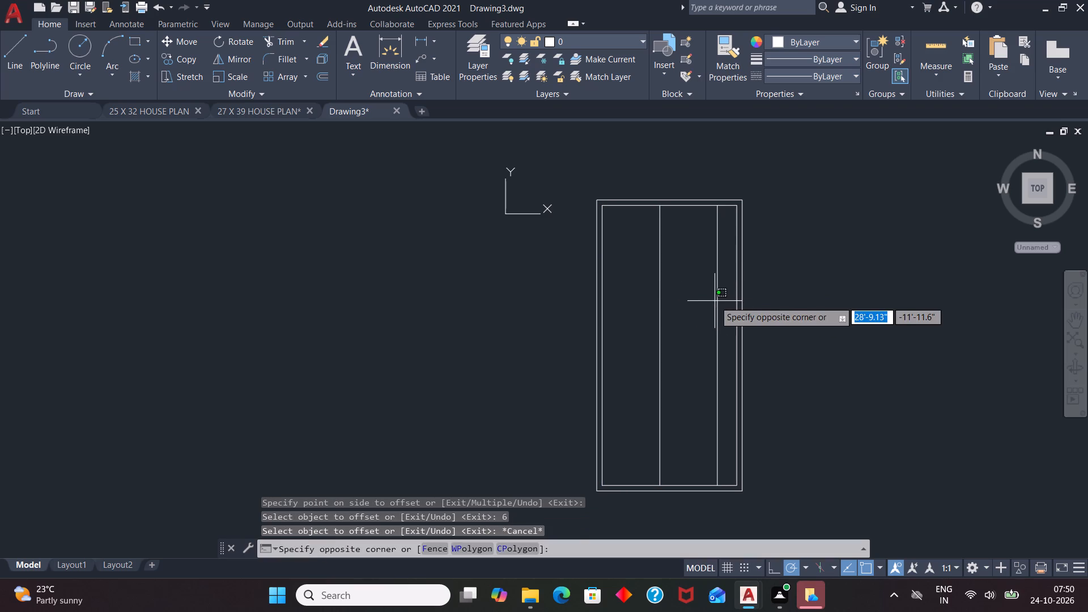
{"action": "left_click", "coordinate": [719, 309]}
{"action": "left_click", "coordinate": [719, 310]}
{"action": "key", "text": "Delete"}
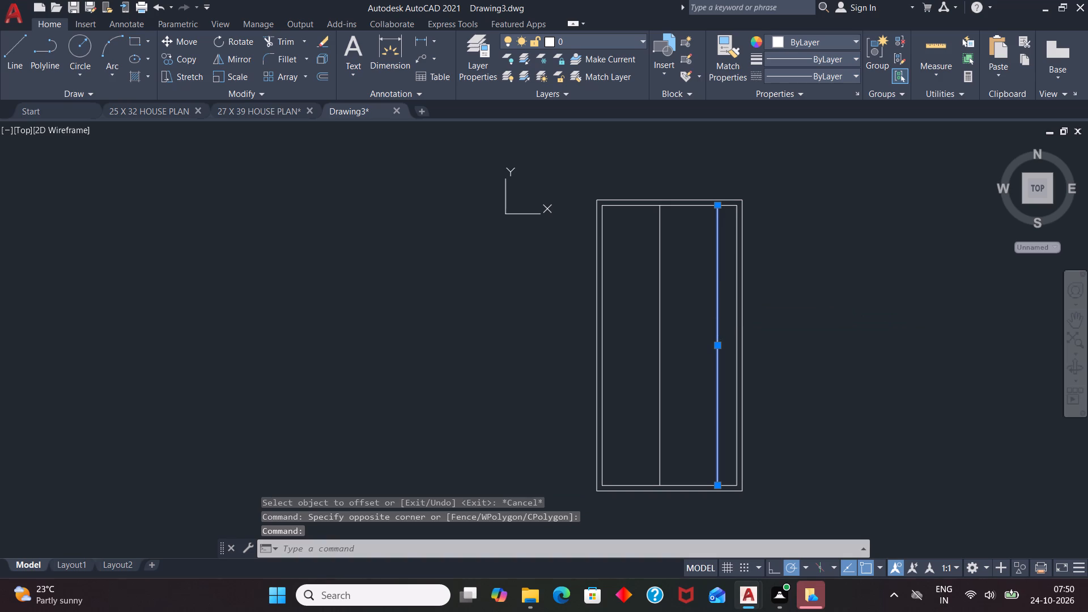
Offset the vertical partition line 6" to its right to give the partition its thickness.
{"action": "key", "text": "o"}
{"action": "key", "text": "Return"}
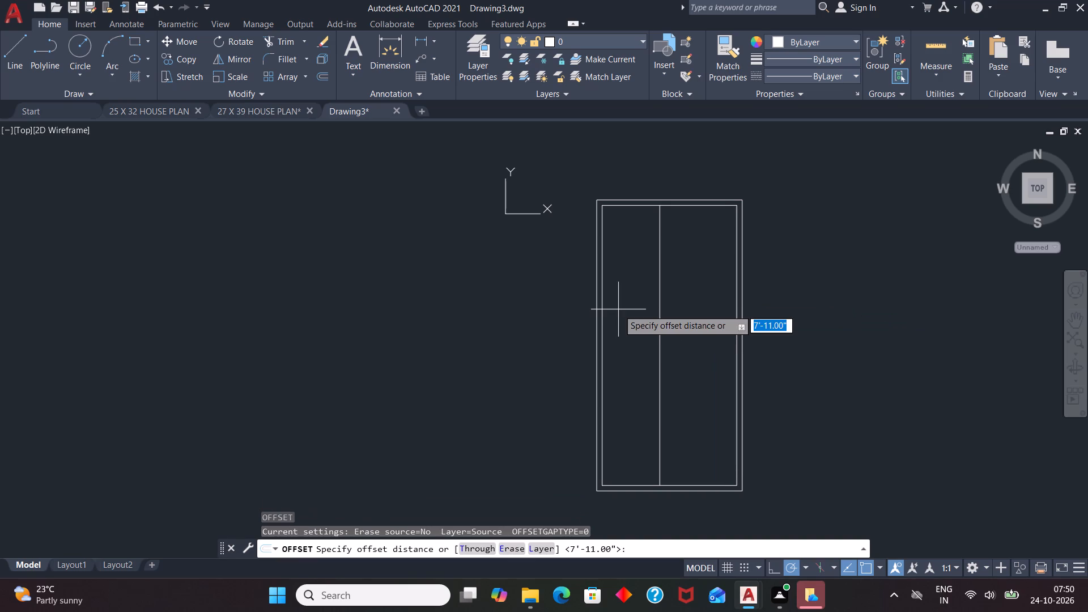
{"action": "key", "text": "6"}
{"action": "key", "text": "Return"}
{"action": "left_click", "coordinate": [661, 273]}
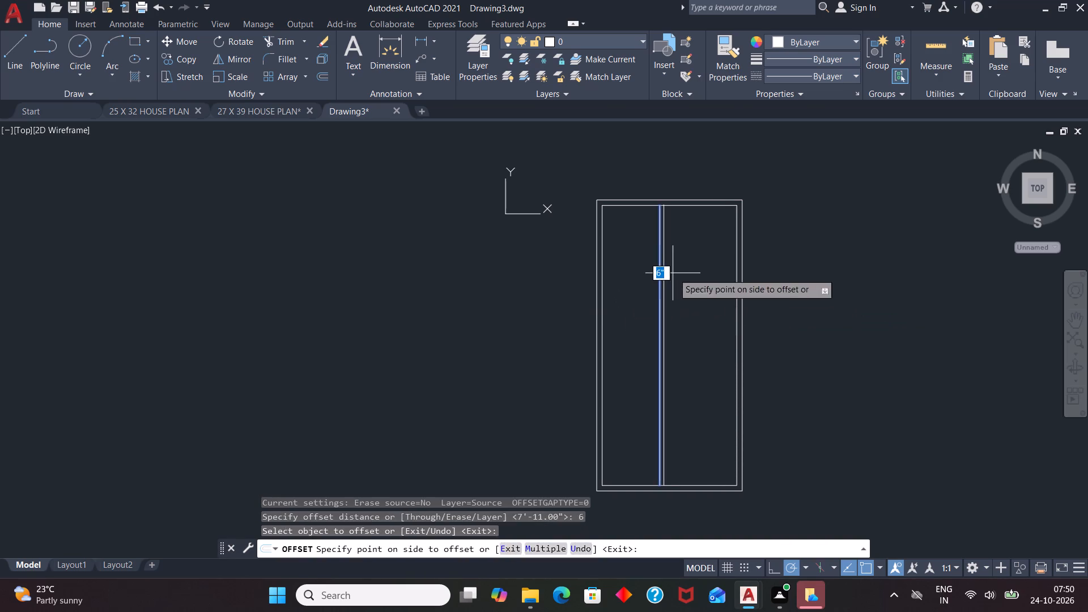
{"action": "left_click", "coordinate": [682, 274]}
{"action": "key", "text": "space"}
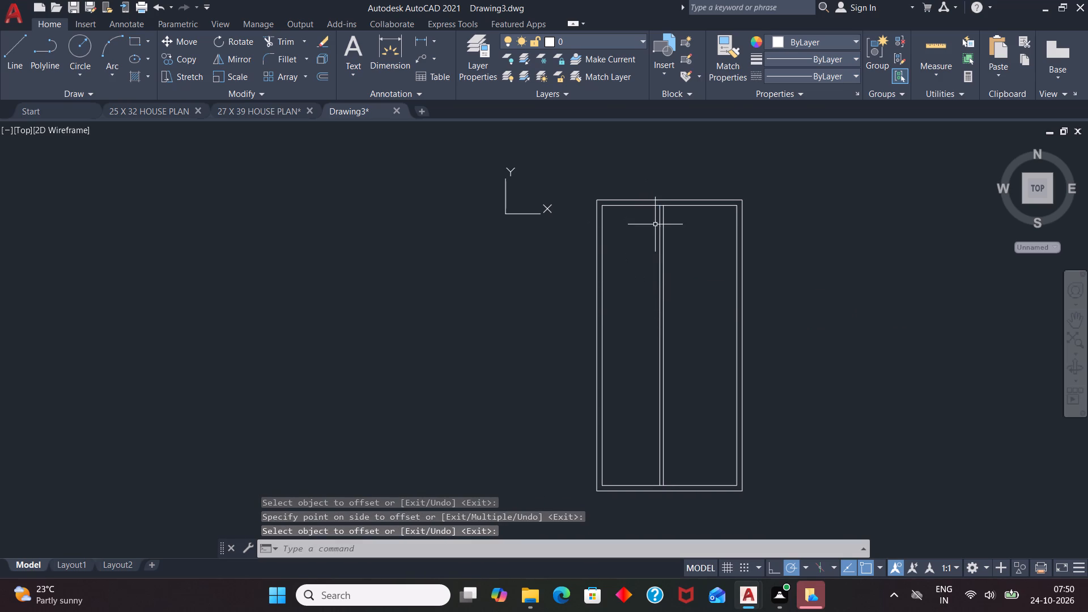
Break the inner top wall line at its intersection with the vertical partition's left face.
{"action": "type", "text": "BR"}
{"action": "left_click", "coordinate": [696, 270]}
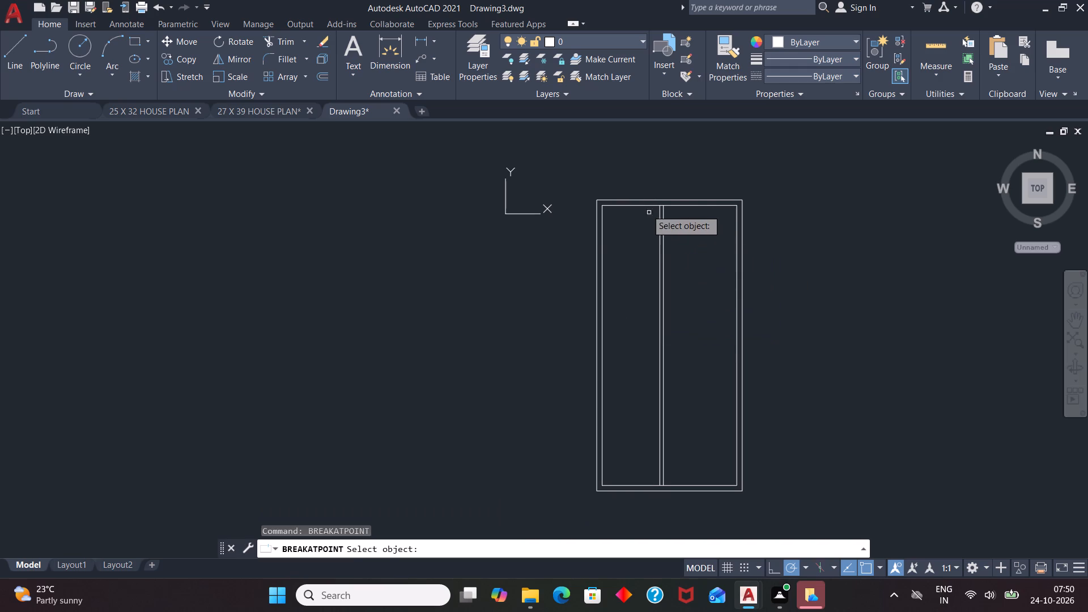
{"action": "left_click", "coordinate": [640, 205]}
{"action": "scroll", "coordinate": [660, 210], "scroll_direction": "up", "scroll_amount": 5}
{"action": "left_click", "coordinate": [648, 164]}
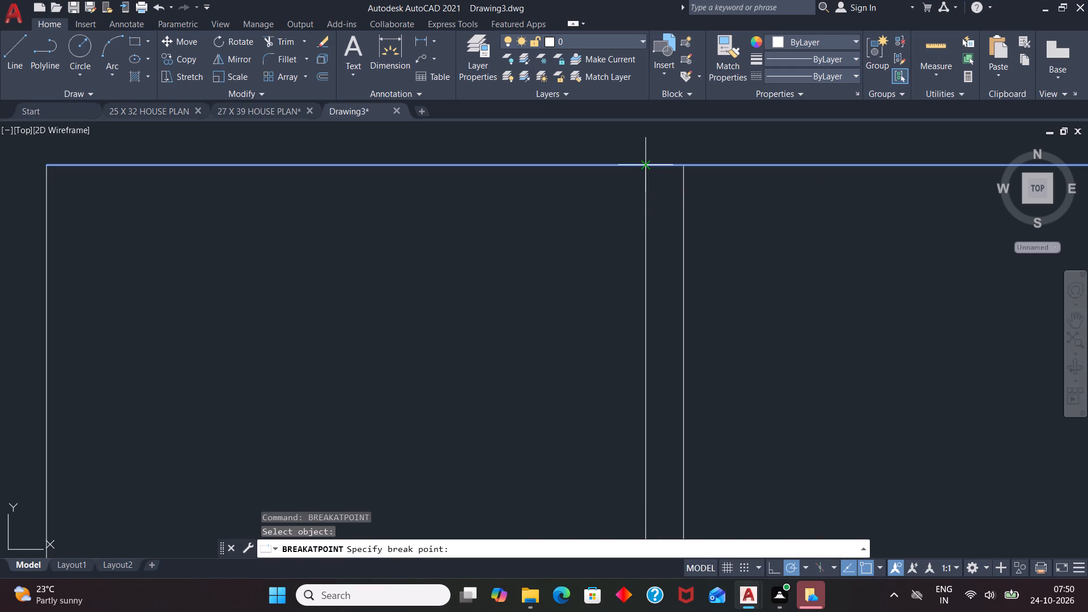
Build the left room's cross wall by offsetting its top inner line 6'10" down and the resulting line another 6" down.
{"action": "scroll", "coordinate": [627, 189], "scroll_direction": "down", "scroll_amount": 3}
{"action": "key", "text": "o"}
{"action": "key", "text": "Return"}
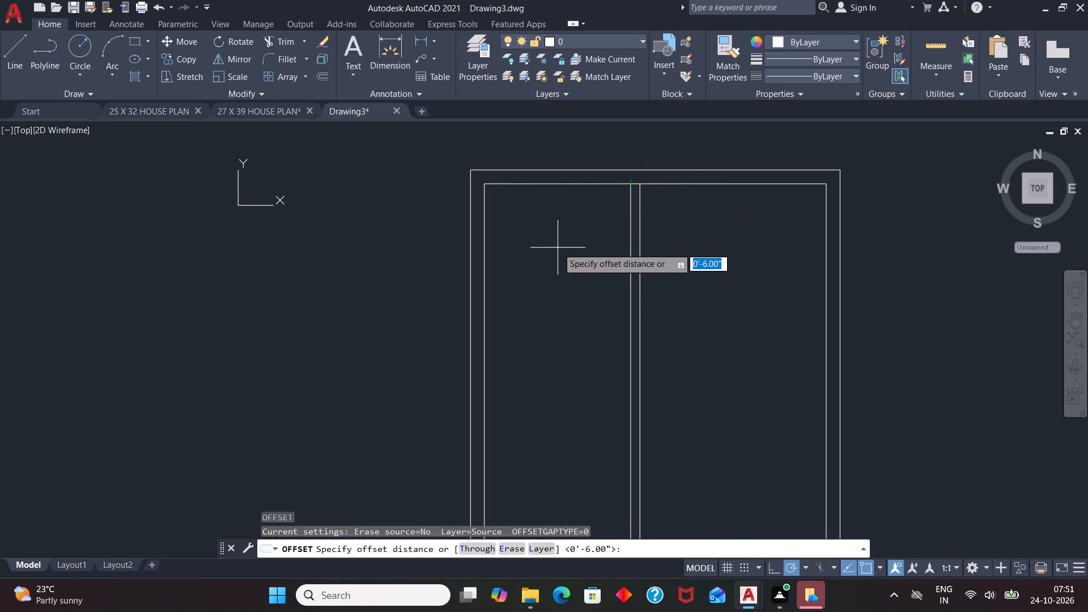
{"action": "type", "text": "6'10\""}
{"action": "key", "text": "Return"}
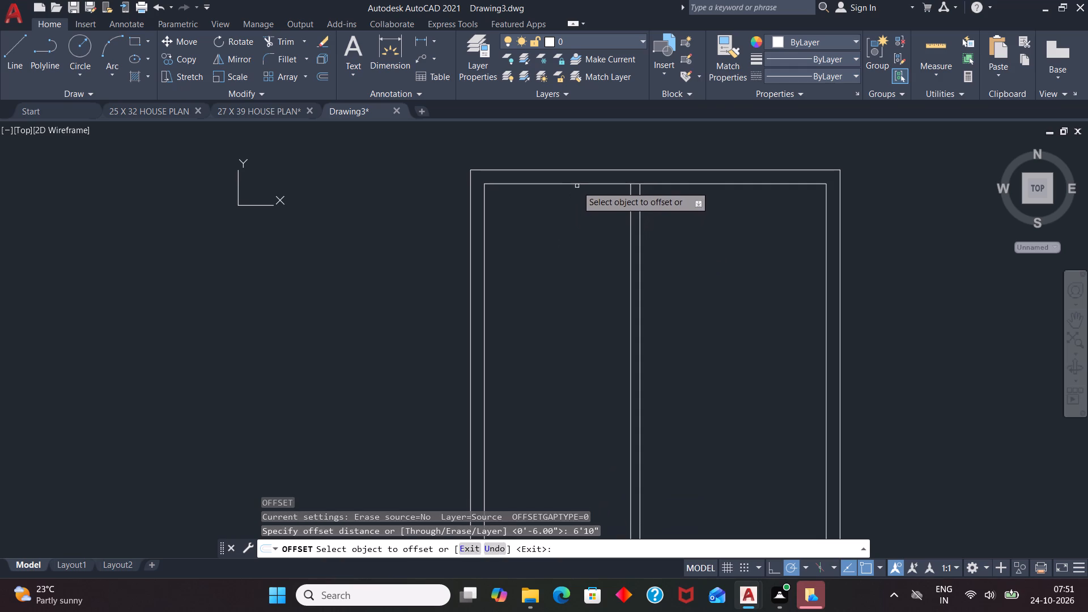
{"action": "left_click", "coordinate": [579, 184]}
{"action": "left_click", "coordinate": [590, 279]}
{"action": "left_click", "coordinate": [594, 309]}
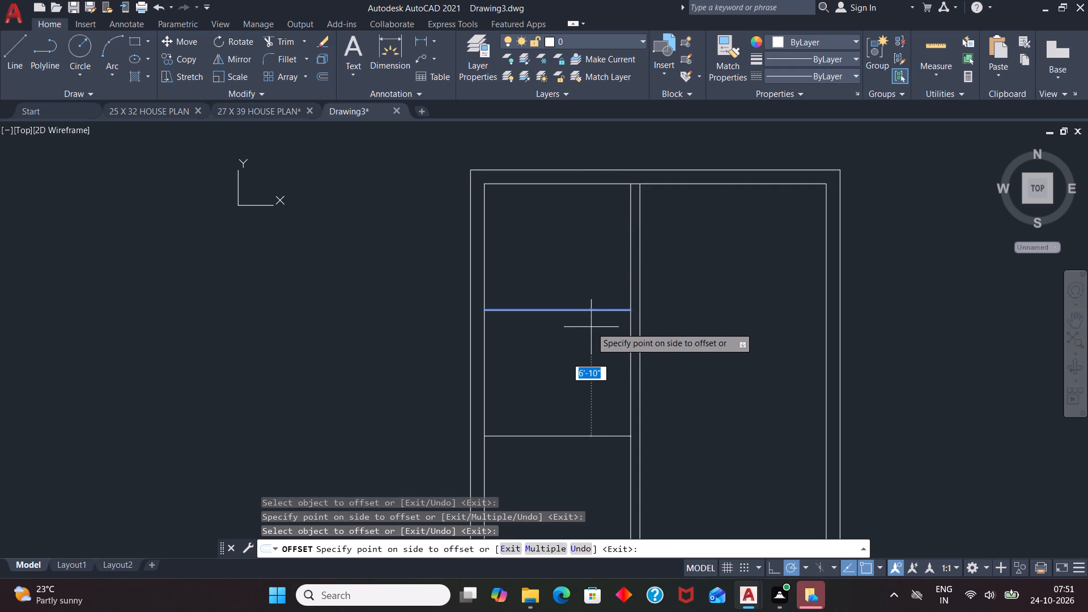
{"action": "key", "text": "6"}
{"action": "key", "text": "Return"}
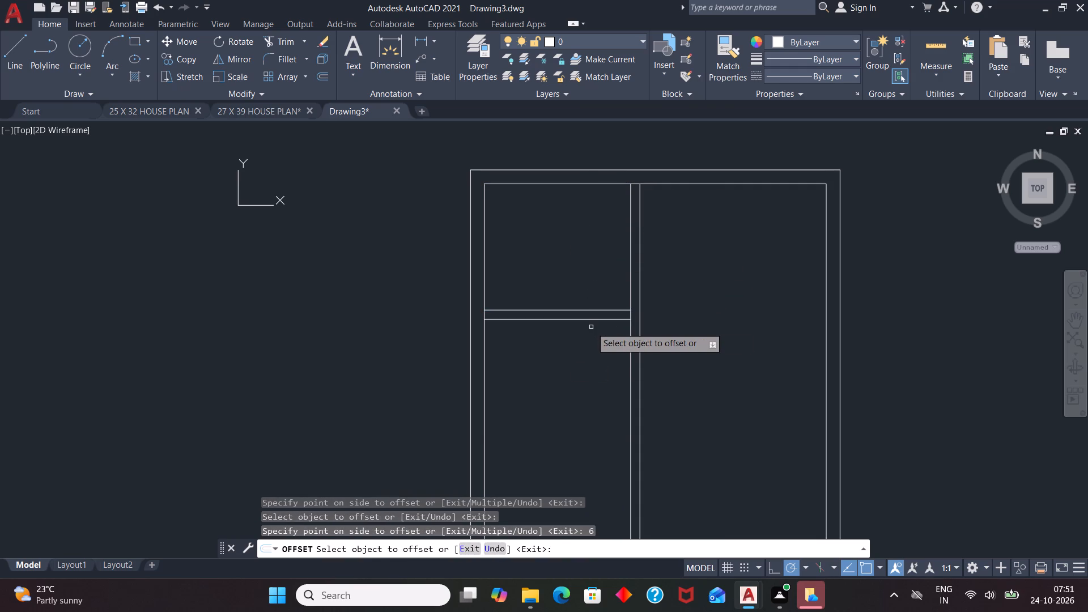
{"action": "key", "text": "space"}
Break the remaining inner top wall line at its intersection with the vertical partition's right face.
{"action": "scroll", "coordinate": [600, 232], "scroll_direction": "down", "scroll_amount": 2}
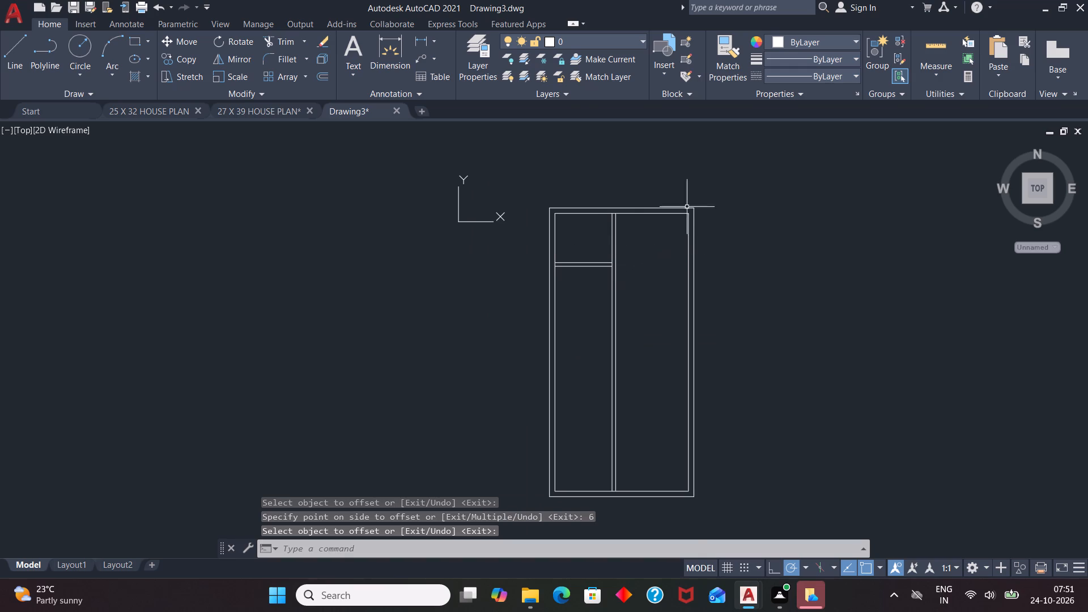
{"action": "scroll", "coordinate": [682, 201], "scroll_direction": "up", "scroll_amount": 2}
{"action": "left_click", "coordinate": [658, 229]}
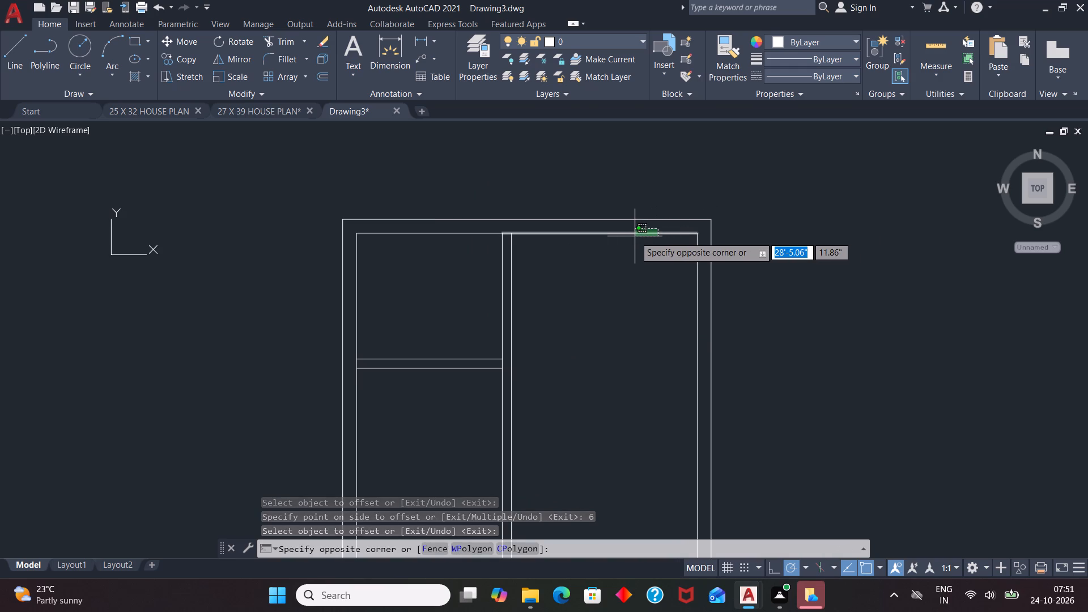
{"action": "key", "text": "Escape"}
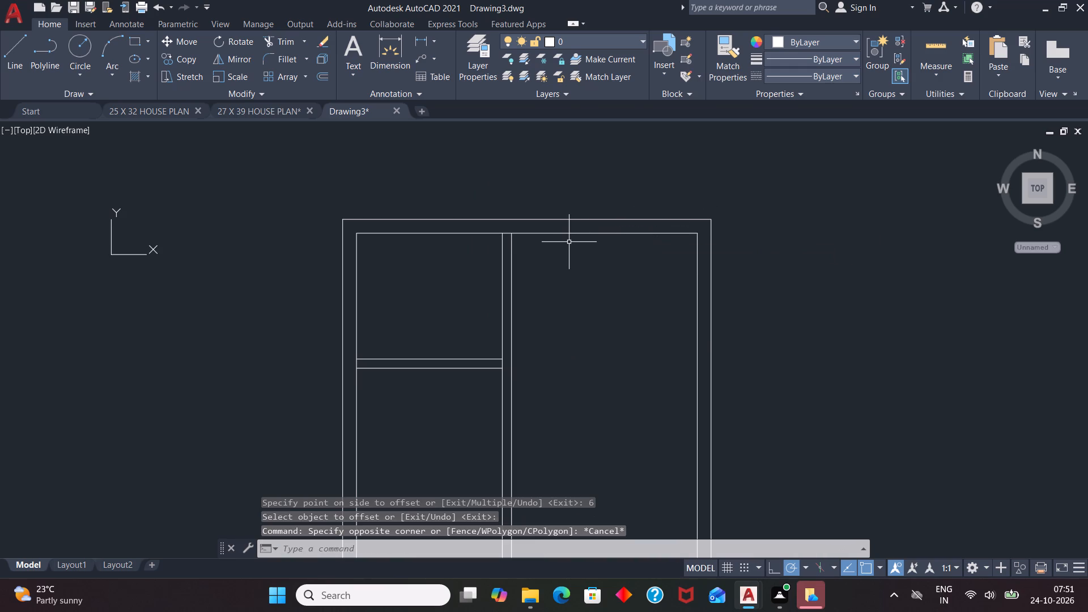
{"action": "type", "text": "BR"}
{"action": "left_click", "coordinate": [602, 286]}
{"action": "left_click", "coordinate": [589, 232]}
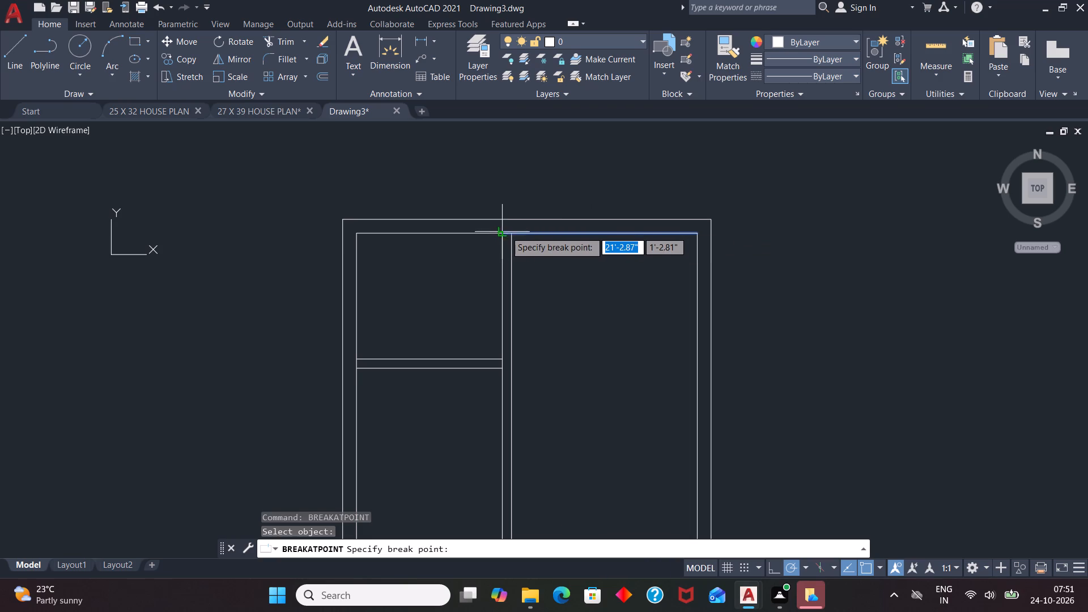
{"action": "left_click", "coordinate": [511, 232]}
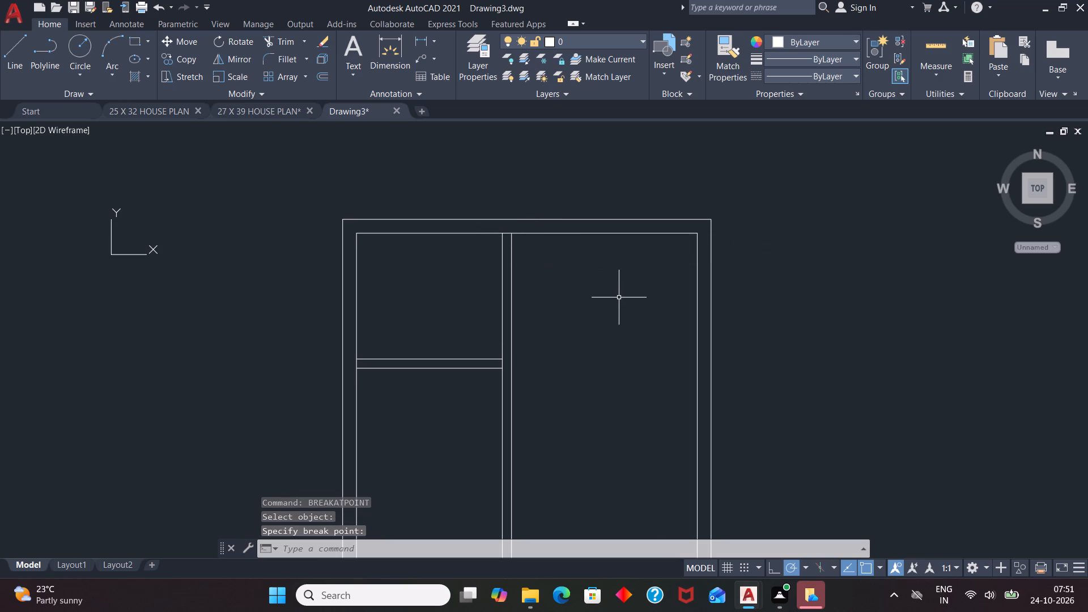
Build the right room's cross wall by offsetting its top inner line 10'6" down and the resulting line another 6" down.
{"action": "key", "text": "o"}
{"action": "key", "text": "Return"}
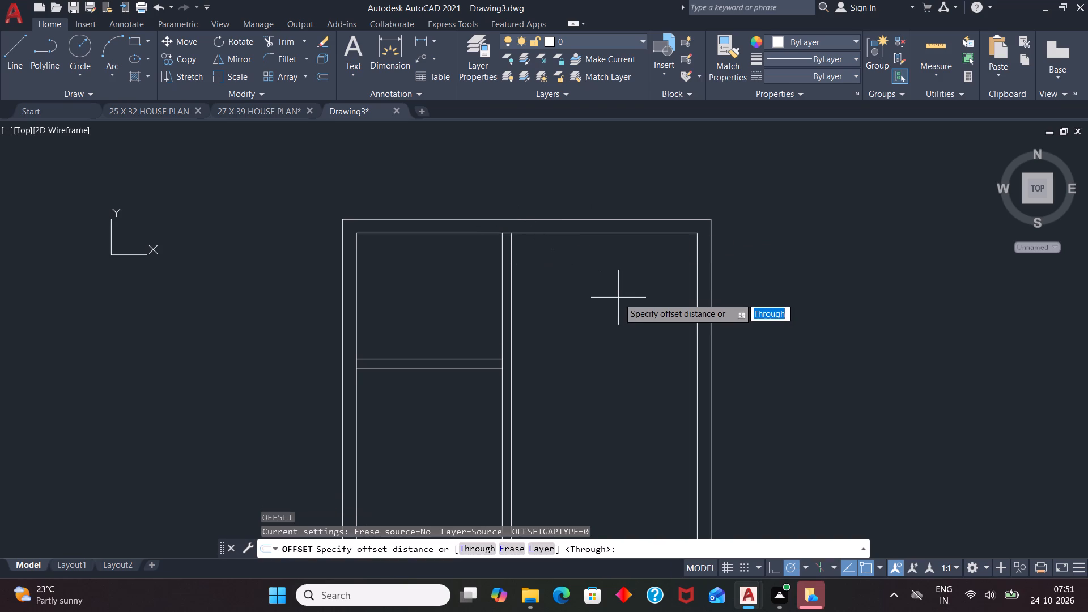
{"action": "type", "text": "10'"}
{"action": "key", "text": "6"}
{"action": "key", "text": "shift+quotedbl"}
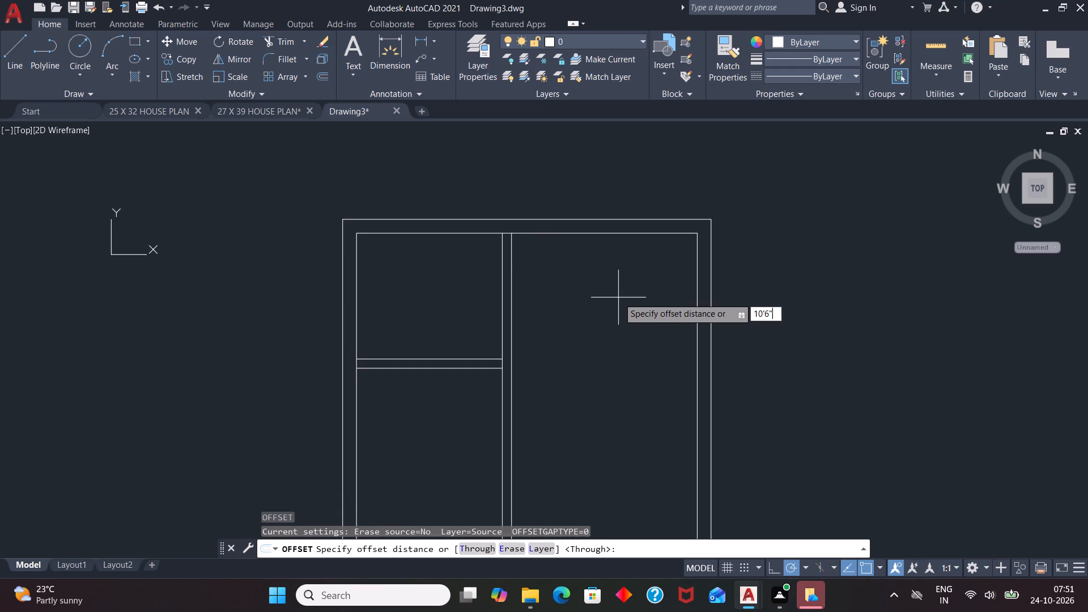
{"action": "key", "text": "Return"}
{"action": "left_click", "coordinate": [648, 234]}
{"action": "left_click", "coordinate": [653, 291]}
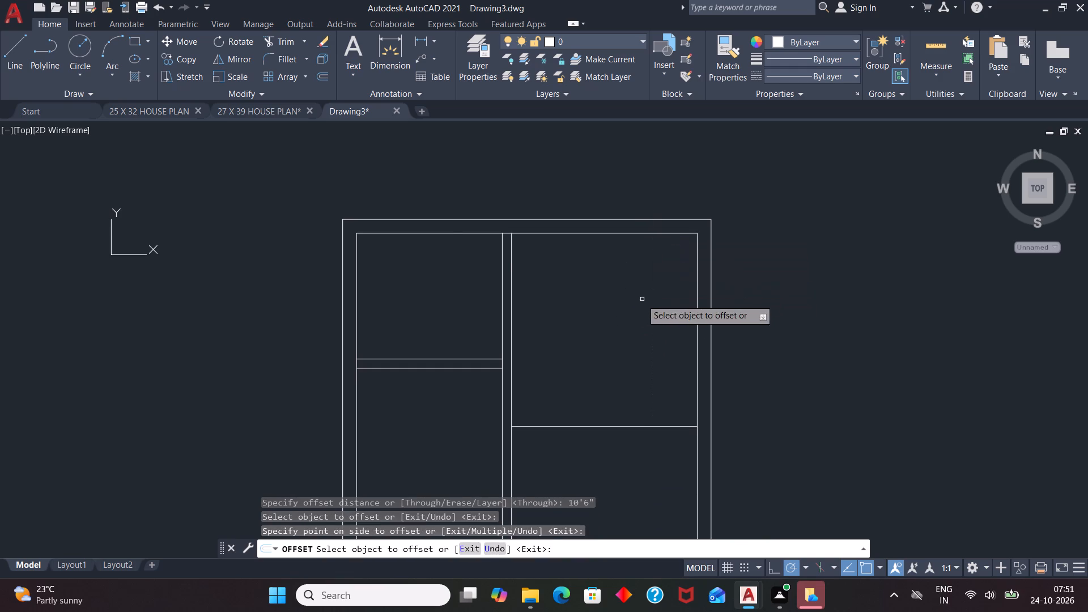
{"action": "scroll", "coordinate": [637, 287], "scroll_direction": "down", "scroll_amount": 1}
{"action": "left_click", "coordinate": [627, 376]}
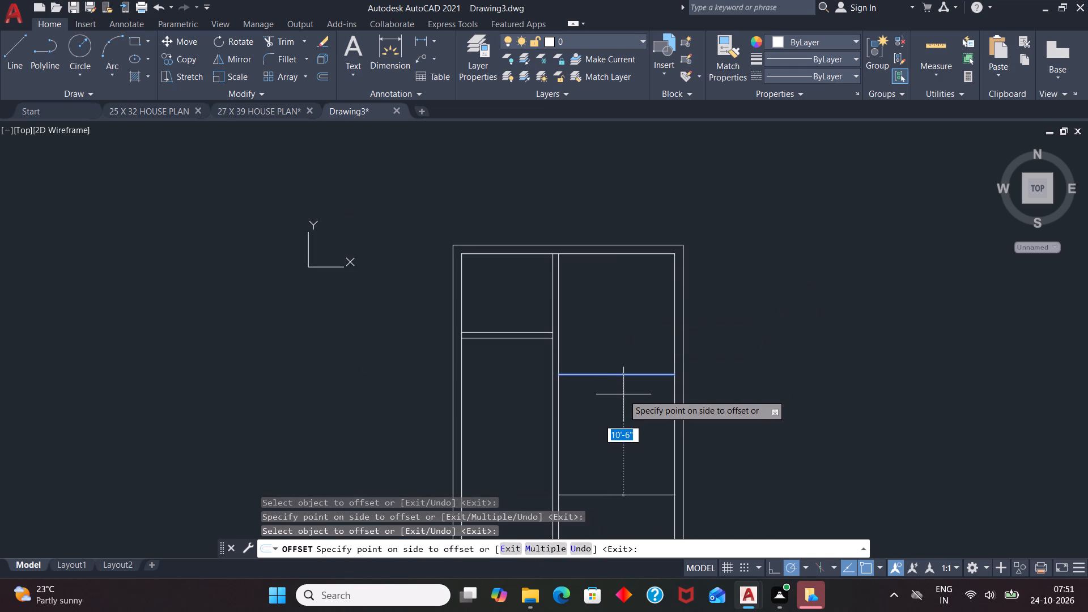
{"action": "key", "text": "6"}
{"action": "key", "text": "Return"}
{"action": "key", "text": "space"}
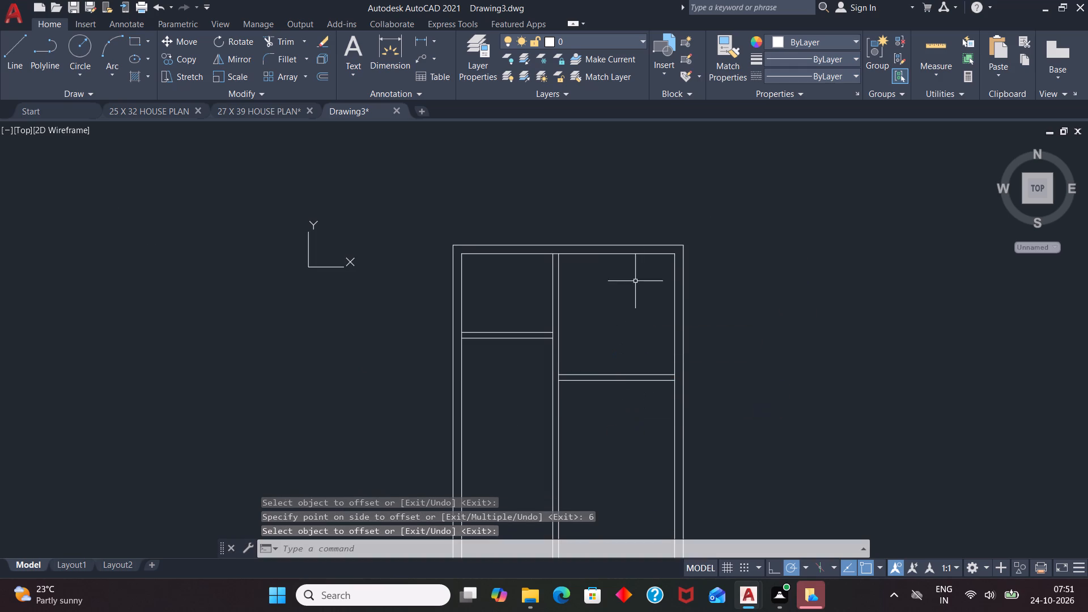
Build a second cross wall in the right room by offsetting the existing cross wall's lower line 11' down and the resulting line another 6" down.
{"action": "scroll", "coordinate": [634, 296], "scroll_direction": "down", "scroll_amount": 1}
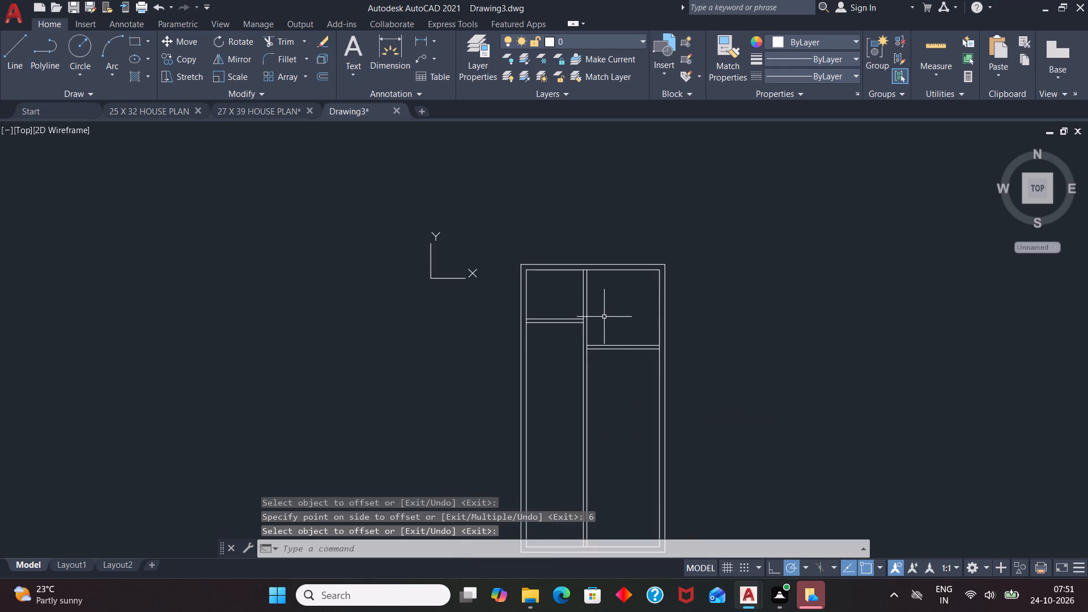
{"action": "scroll", "coordinate": [576, 330], "scroll_direction": "up", "scroll_amount": 2}
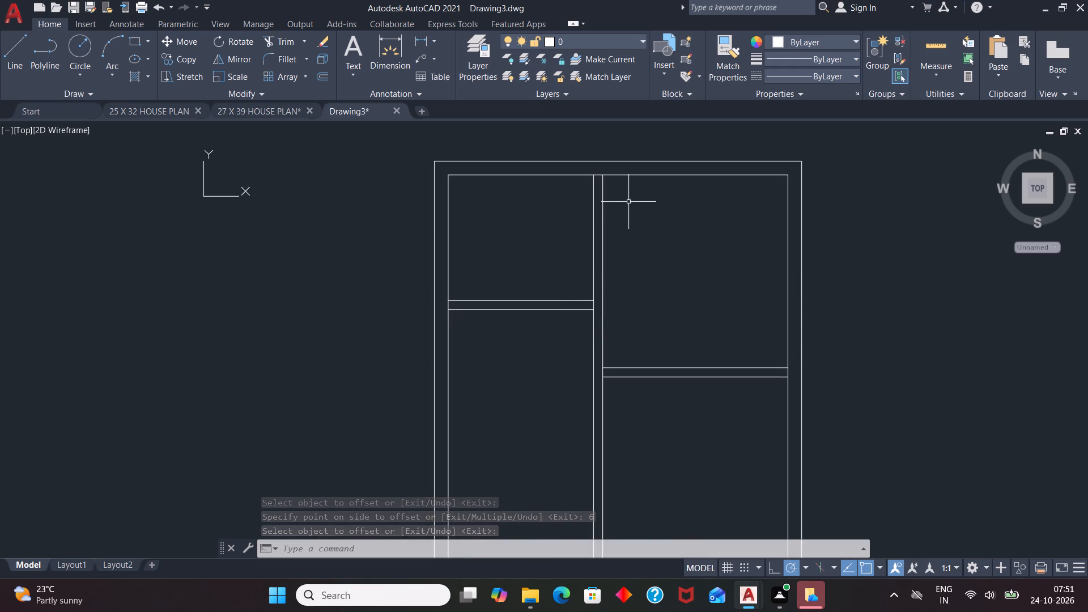
{"action": "scroll", "coordinate": [625, 207], "scroll_direction": "down", "scroll_amount": 1}
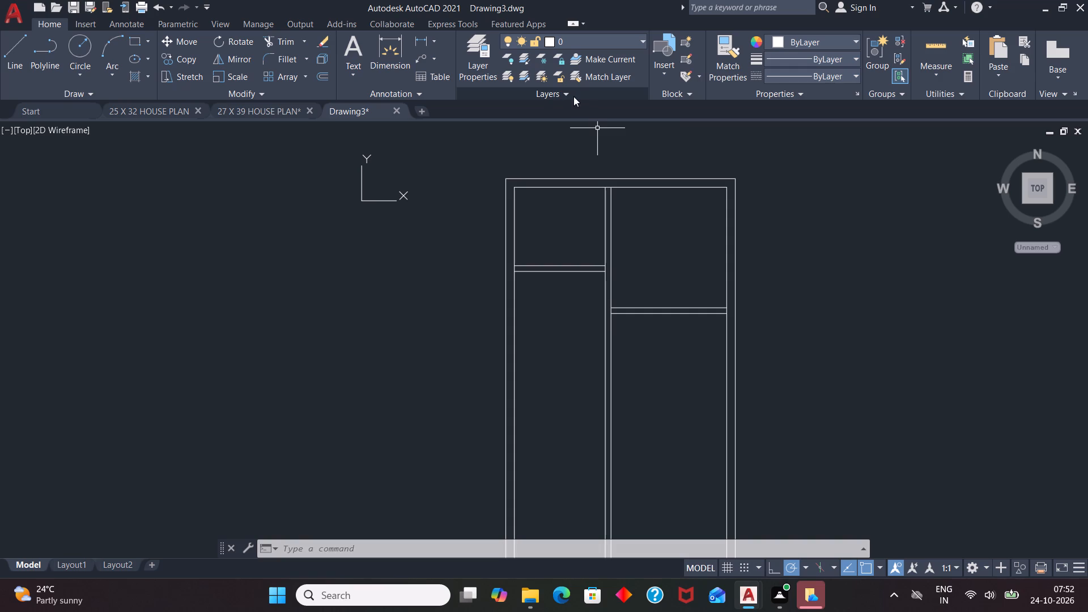
{"action": "scroll", "coordinate": [671, 227], "scroll_direction": "down", "scroll_amount": 1}
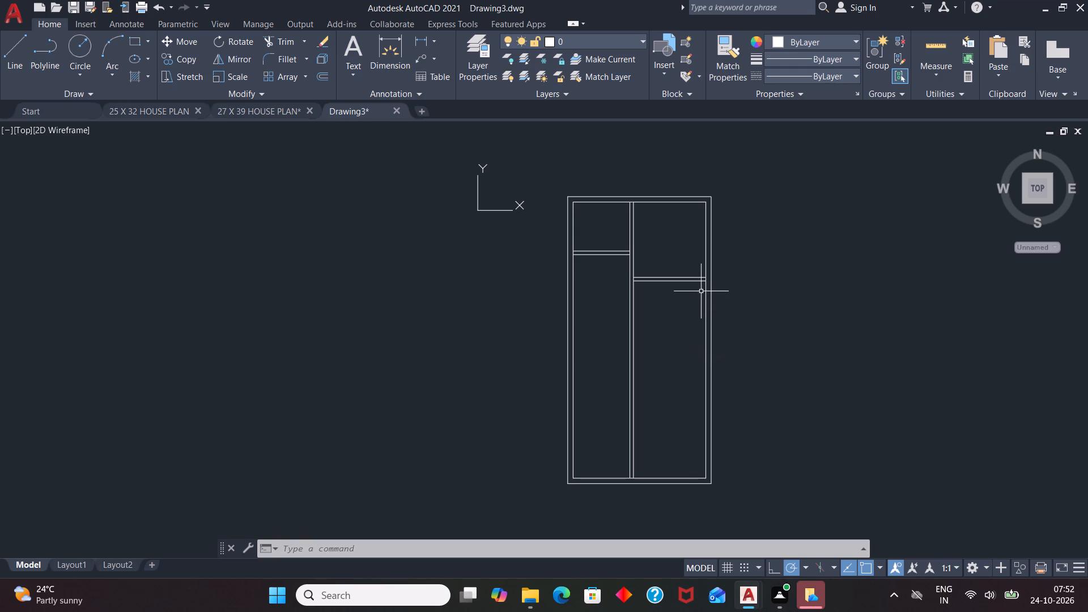
{"action": "key", "text": "o"}
{"action": "key", "text": "Return"}
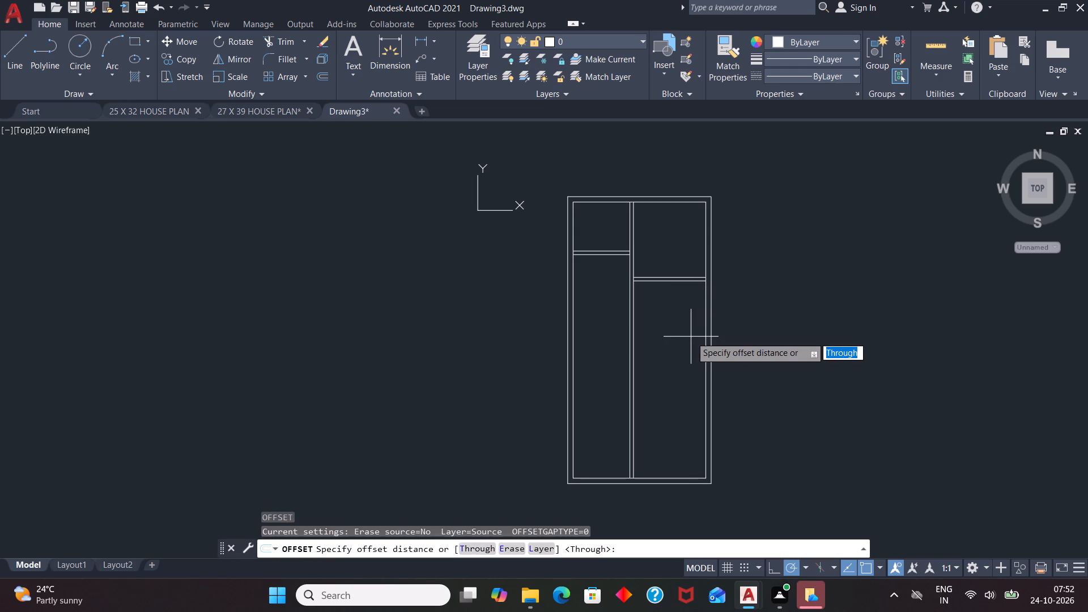
{"action": "type", "text": "11'"}
{"action": "key", "text": "Return"}
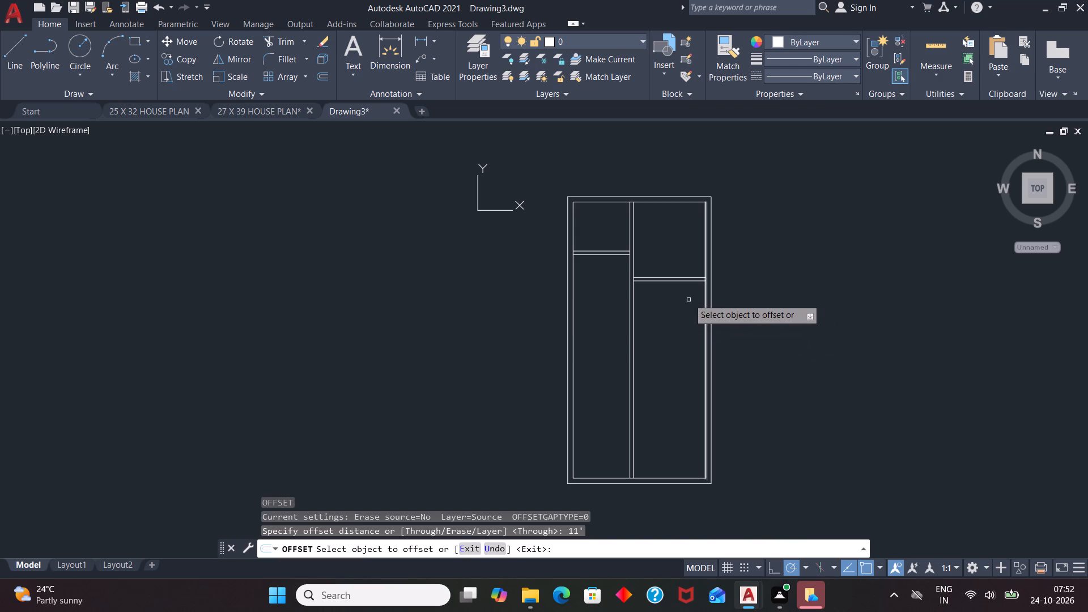
{"action": "left_click", "coordinate": [683, 282]}
{"action": "left_click", "coordinate": [671, 369]}
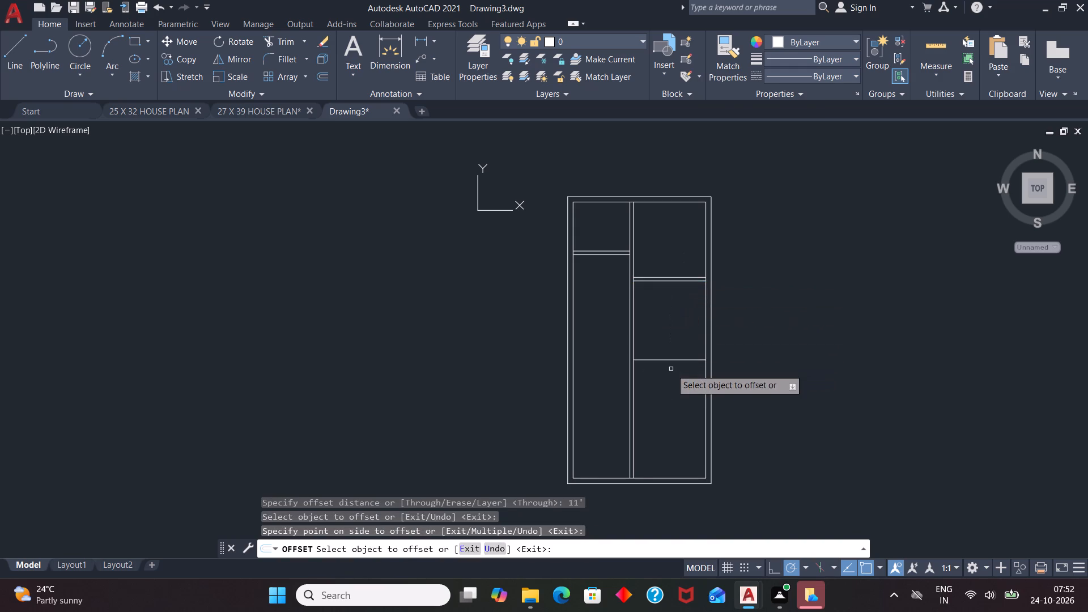
{"action": "left_click", "coordinate": [675, 359]}
{"action": "key", "text": "6"}
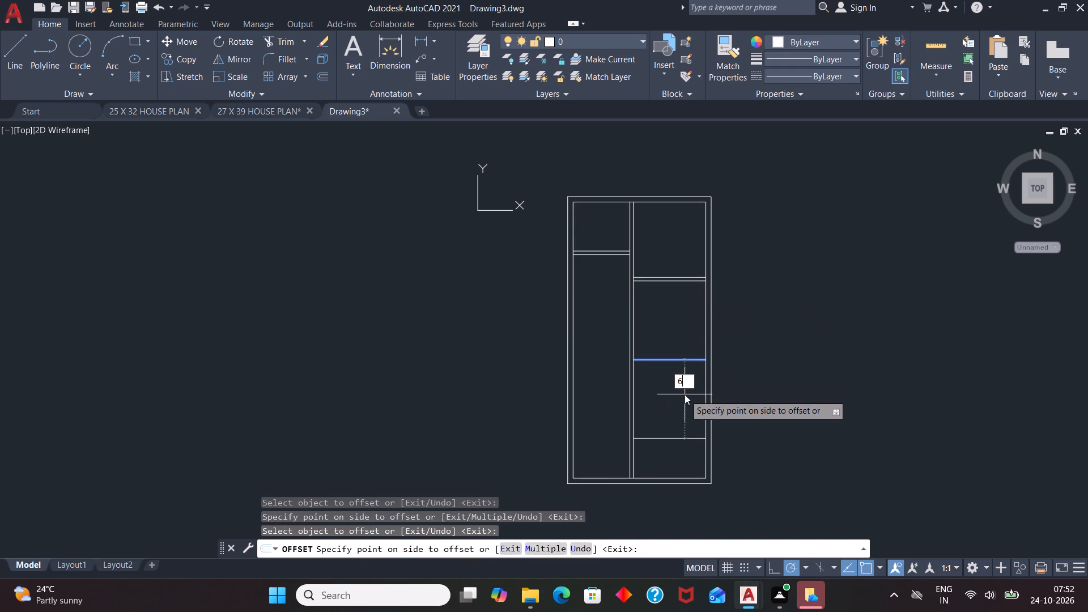
{"action": "key", "text": "Return"}
{"action": "scroll", "coordinate": [692, 307], "scroll_direction": "down", "scroll_amount": 1}
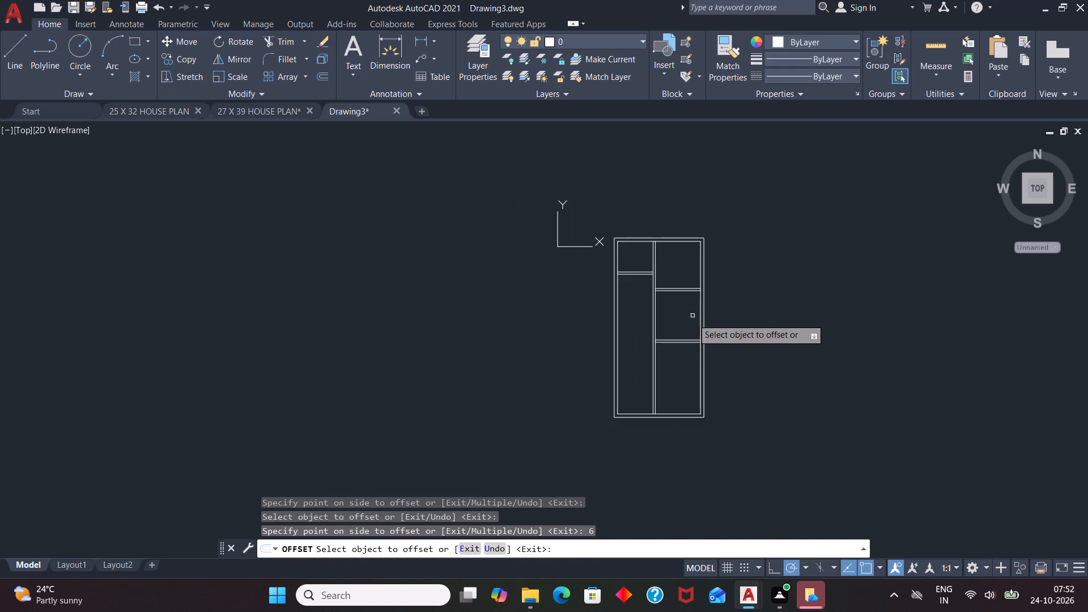
{"action": "scroll", "coordinate": [677, 363], "scroll_direction": "up", "scroll_amount": 3}
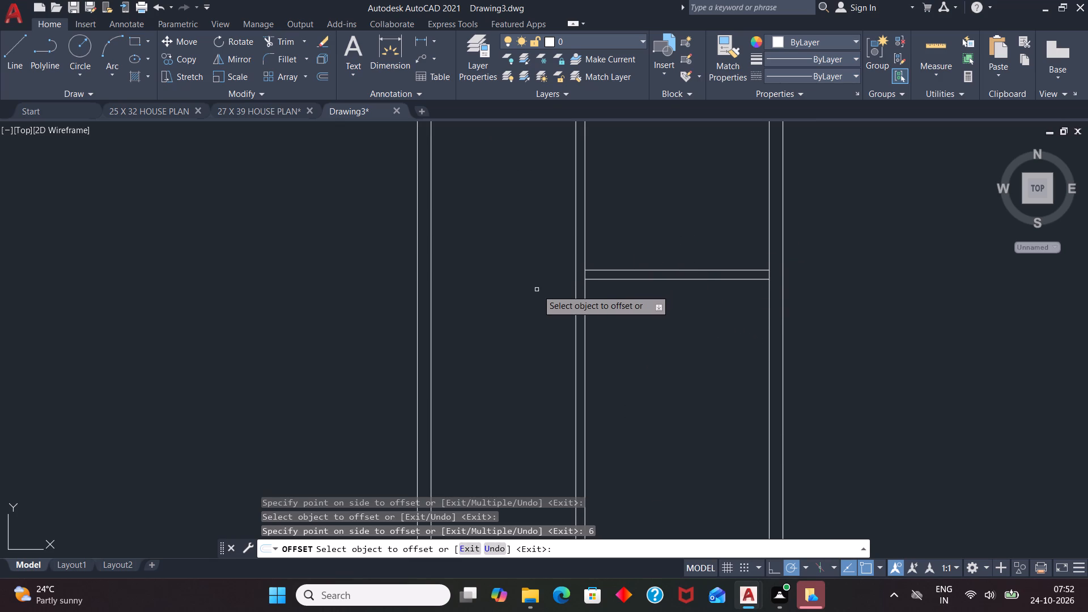
{"action": "key", "text": "Escape"}
Extend the new cross wall's lower line to the vertical partition's left face.
{"action": "type", "text": "EX"}
{"action": "key", "text": "Return"}
{"action": "key", "text": "Return"}
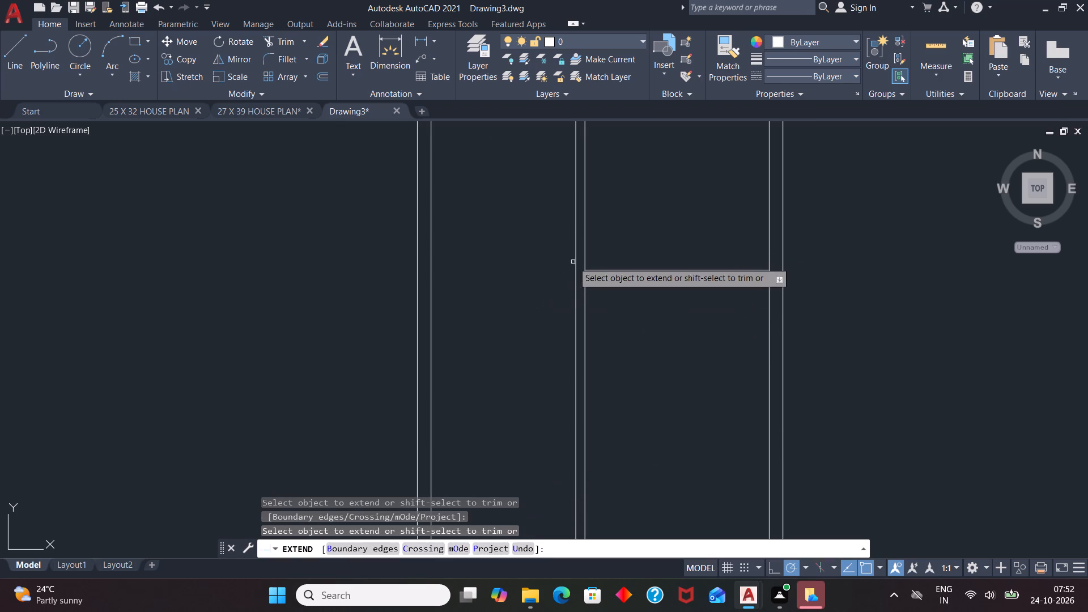
{"action": "left_click", "coordinate": [610, 278]}
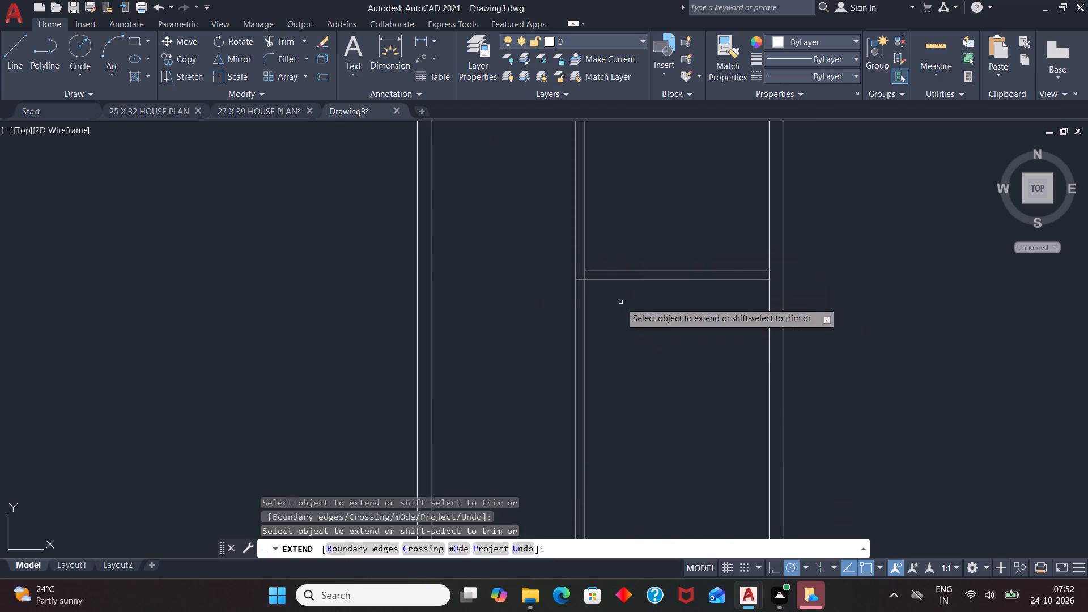
{"action": "key", "text": "space"}
Trim the vertical partition's right face between the line pairs of both right-side cross walls to open the wall junctions.
{"action": "type", "text": "TR"}
{"action": "key", "text": "Return"}
{"action": "key", "text": "Return"}
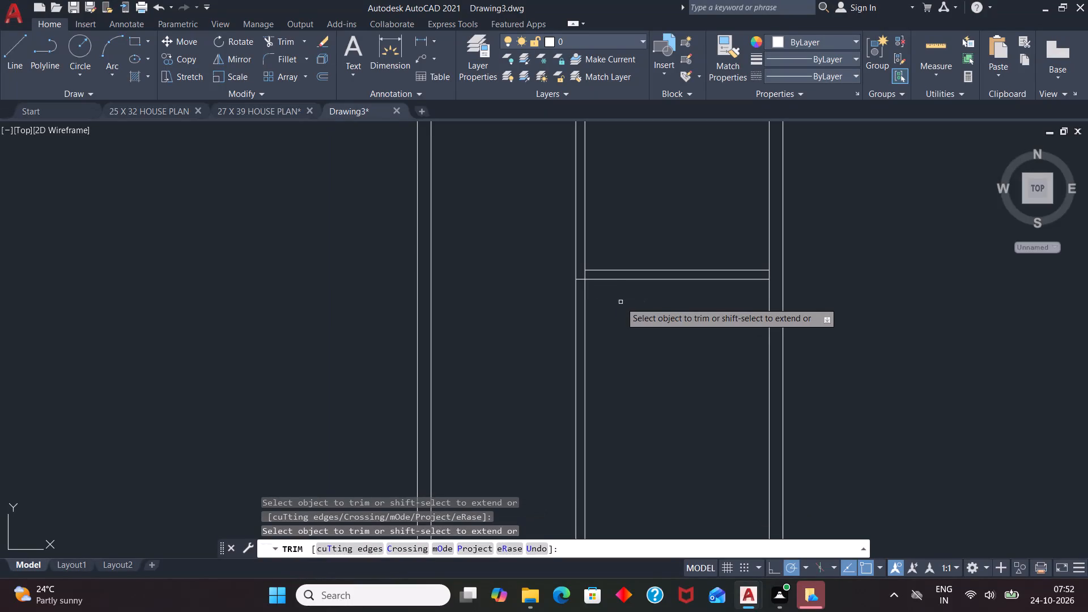
{"action": "scroll", "coordinate": [565, 263], "scroll_direction": "up", "scroll_amount": 2}
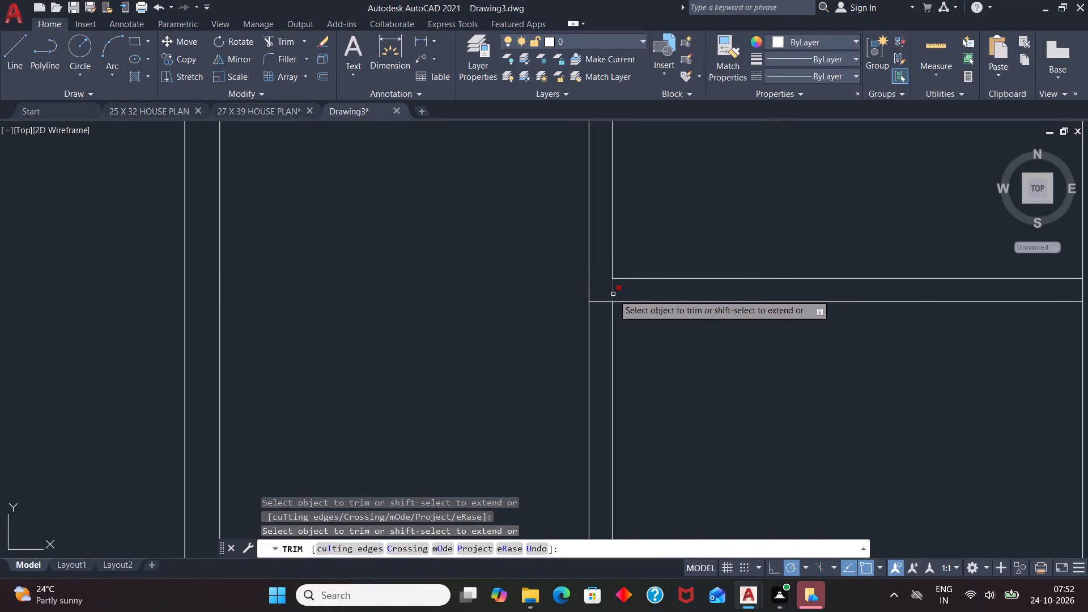
{"action": "left_click", "coordinate": [613, 294]}
{"action": "scroll", "coordinate": [686, 347], "scroll_direction": "down", "scroll_amount": 2}
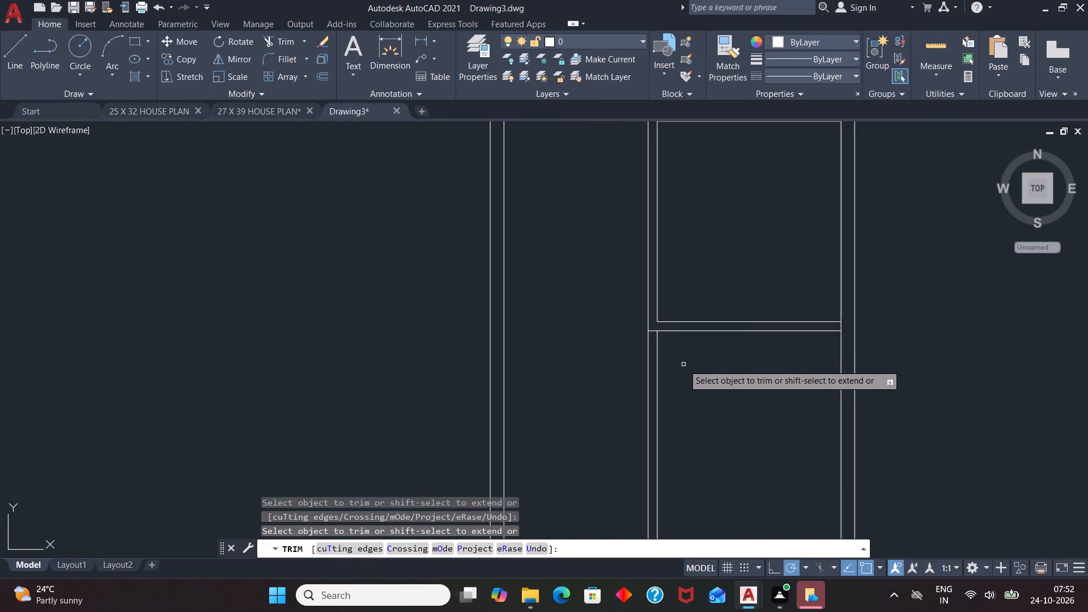
{"action": "scroll", "coordinate": [683, 371], "scroll_direction": "down", "scroll_amount": 2}
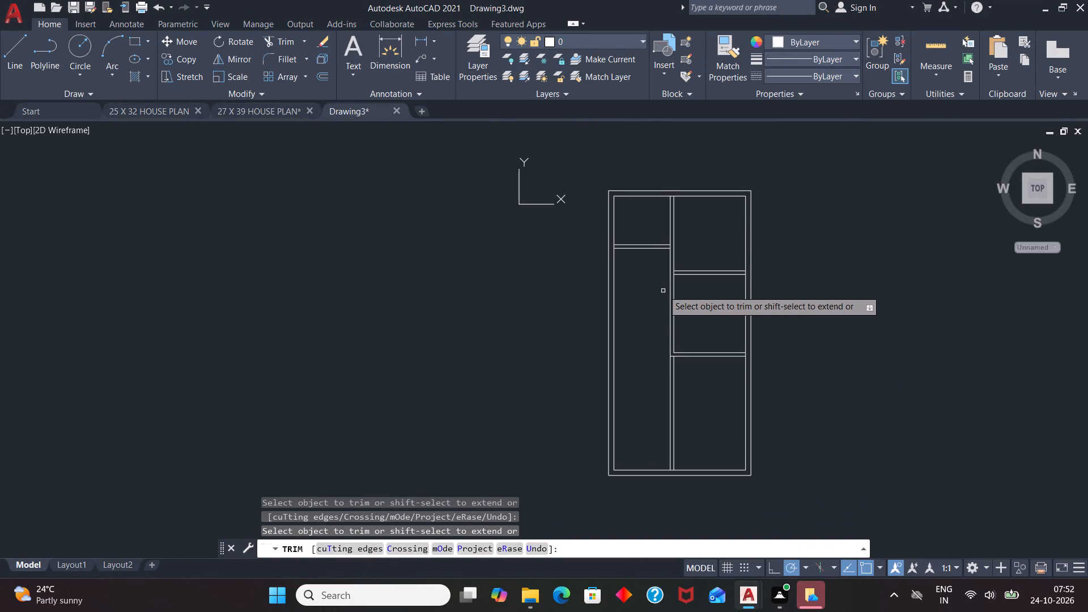
{"action": "scroll", "coordinate": [676, 263], "scroll_direction": "up", "scroll_amount": 5}
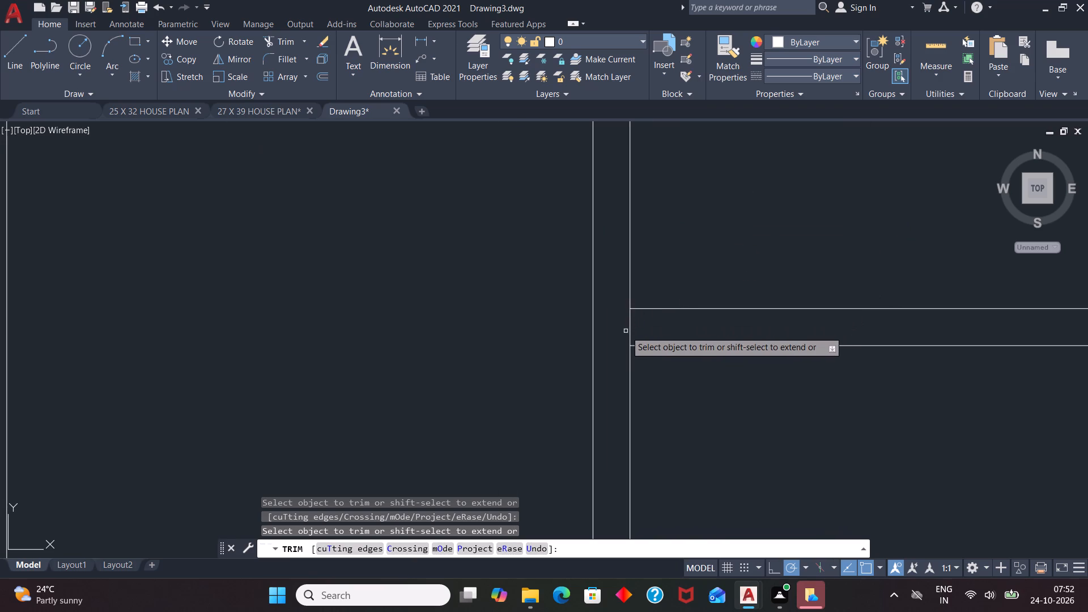
{"action": "left_click", "coordinate": [631, 330]}
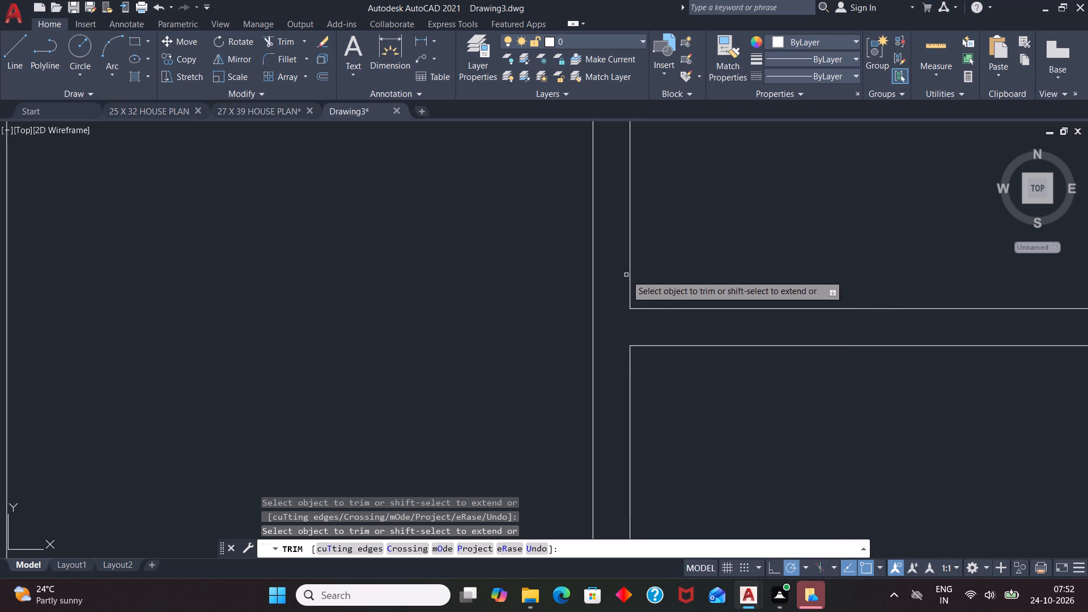
{"action": "scroll", "coordinate": [626, 278], "scroll_direction": "down", "scroll_amount": 2}
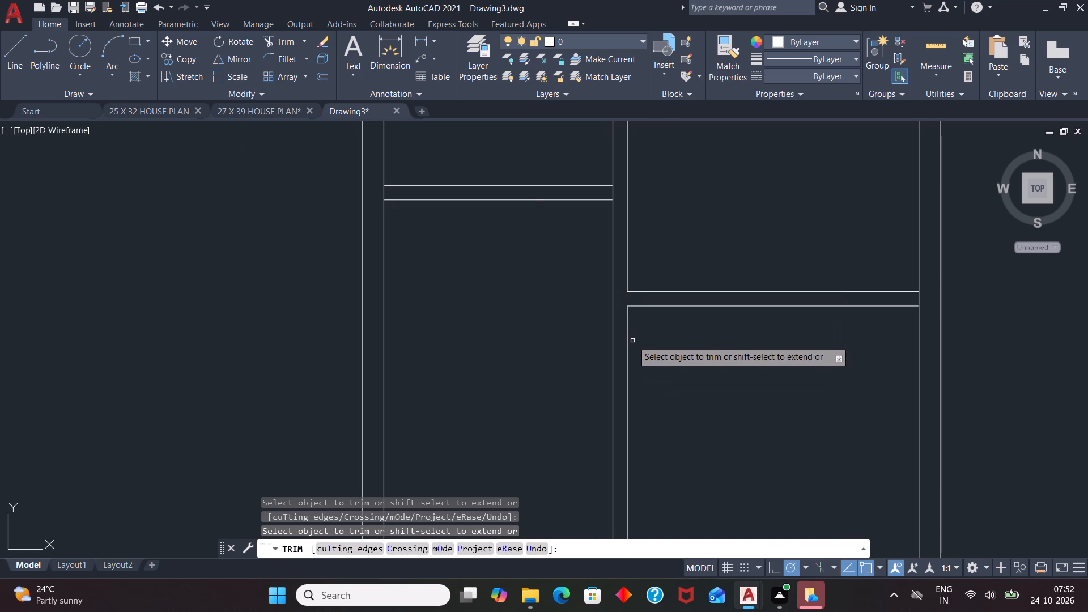
{"action": "scroll", "coordinate": [632, 341], "scroll_direction": "down", "scroll_amount": 2}
{"action": "scroll", "coordinate": [632, 232], "scroll_direction": "down", "scroll_amount": 2}
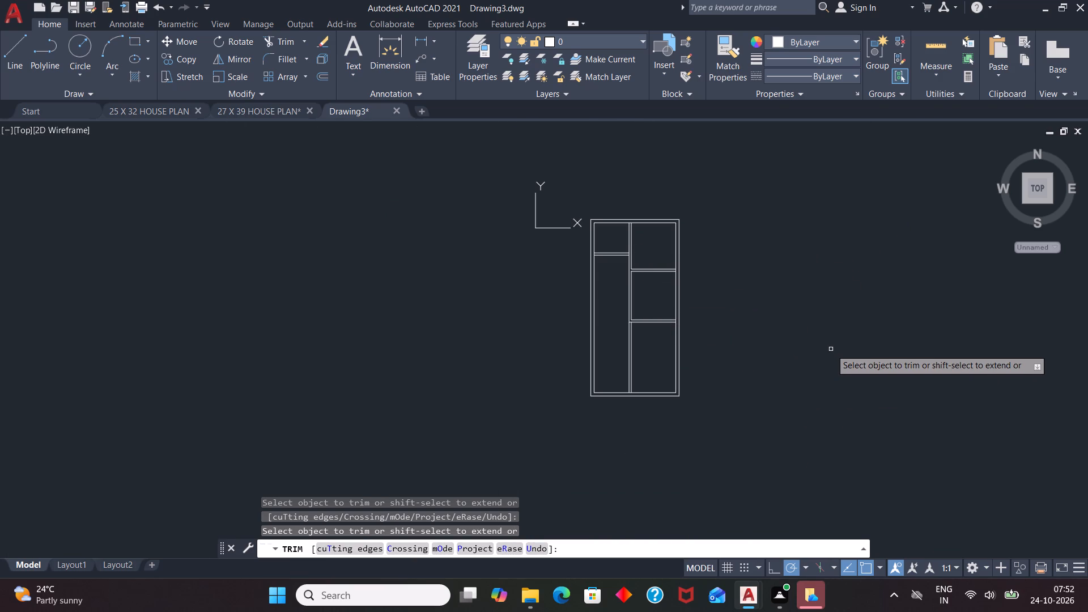
{"action": "key", "text": "space"}
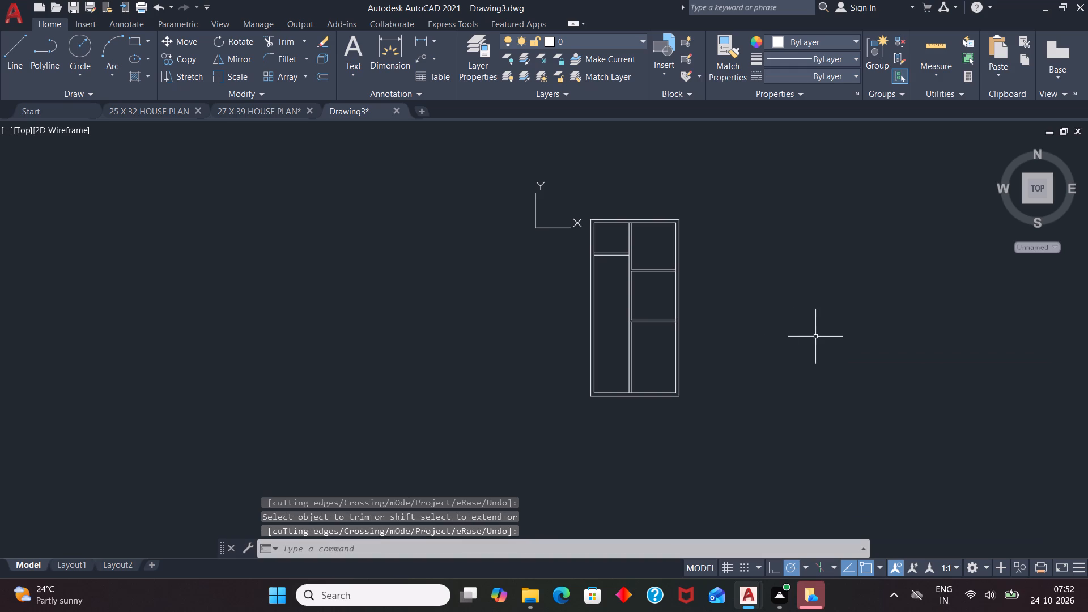
Draw a 4'7" line down from the lower right cross wall's underside, starting 6'2" left of the right outer wall's inner face.
{"action": "scroll", "coordinate": [702, 294], "scroll_direction": "down", "scroll_amount": 1}
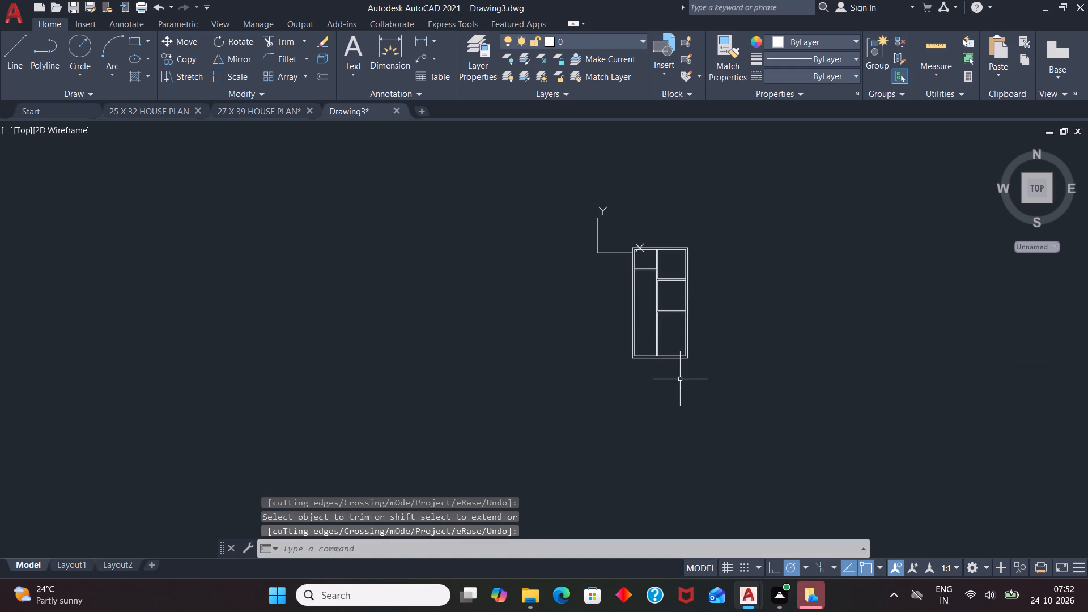
{"action": "scroll", "coordinate": [678, 380], "scroll_direction": "up", "scroll_amount": 2}
{"action": "scroll", "coordinate": [677, 176], "scroll_direction": "up", "scroll_amount": 2}
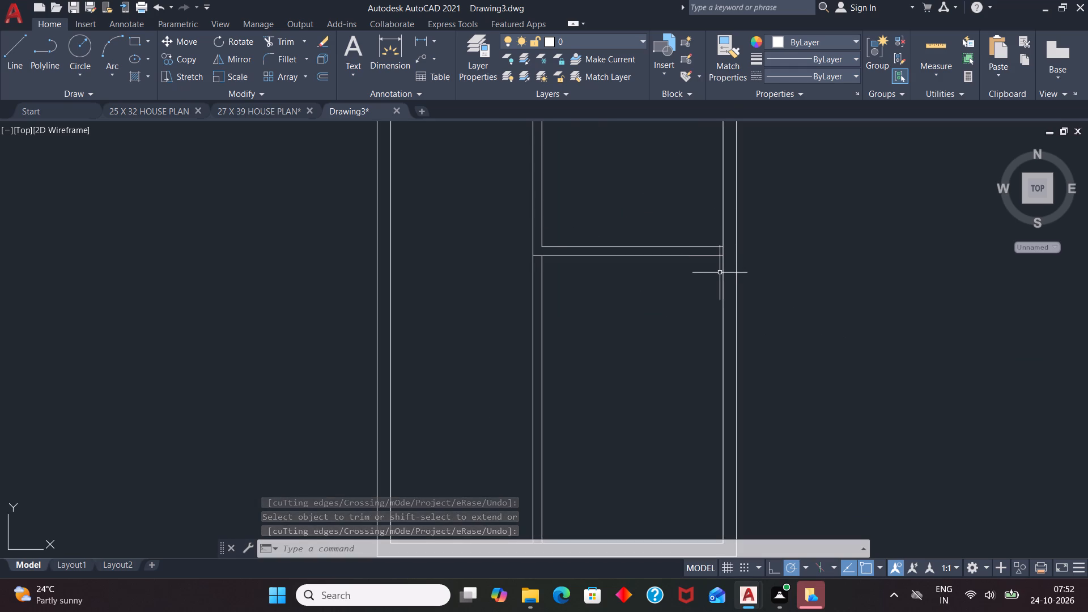
{"action": "key", "text": "l"}
{"action": "key", "text": "Return"}
{"action": "type", "text": "TK"}
{"action": "key", "text": "Return"}
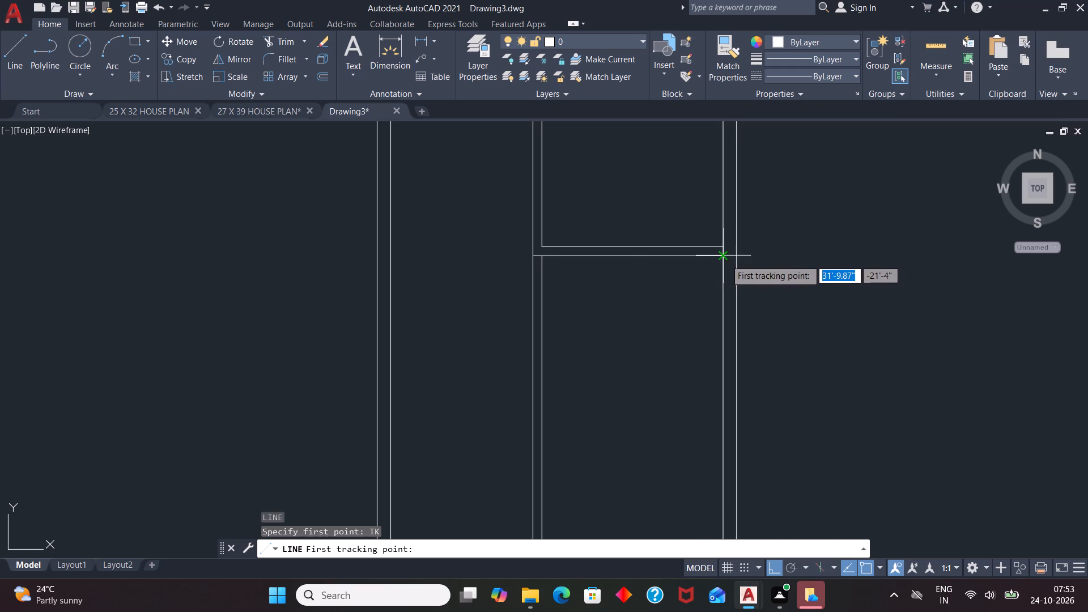
{"action": "left_click", "coordinate": [722, 260]}
{"action": "type", "text": "6'"}
{"action": "key", "text": "2"}
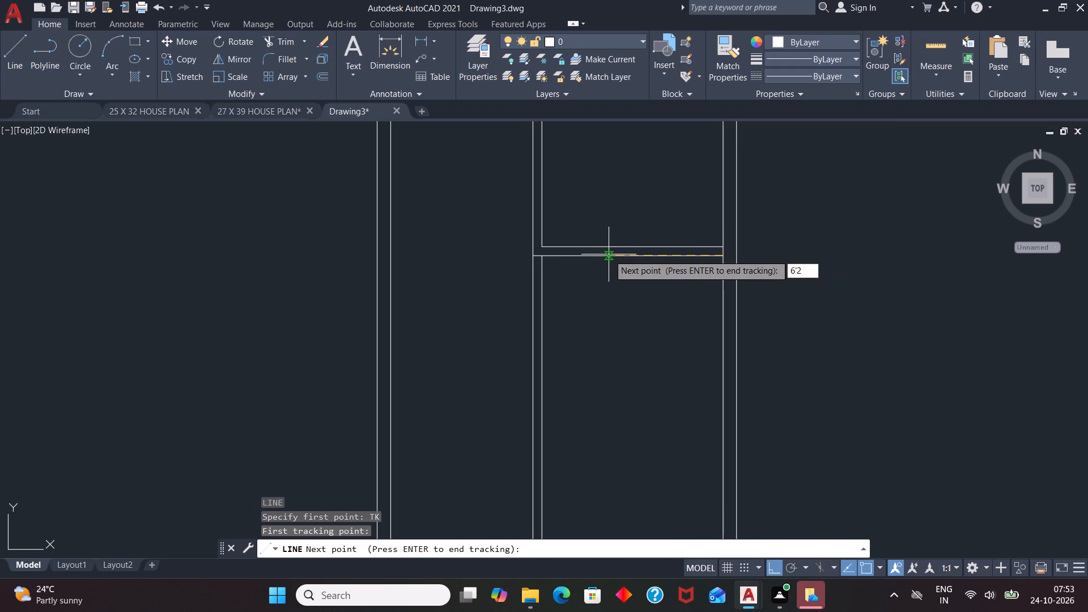
{"action": "key", "text": "shift+quotedbl"}
{"action": "key", "text": "Return"}
{"action": "key", "text": "Return"}
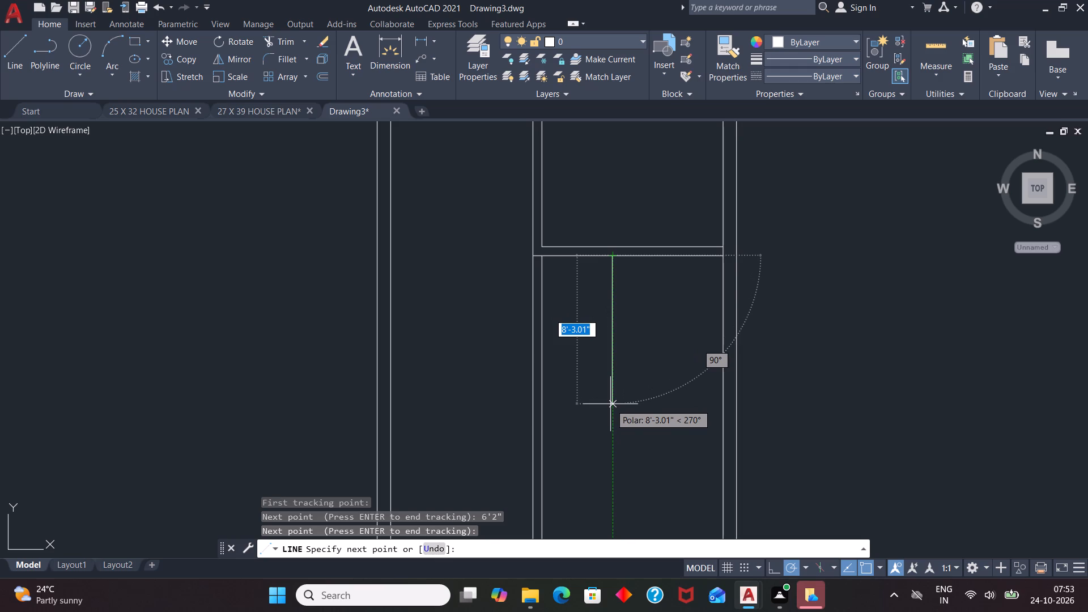
{"action": "type", "text": "4'7\""}
{"action": "key", "text": "Return"}
{"action": "key", "text": "Return"}
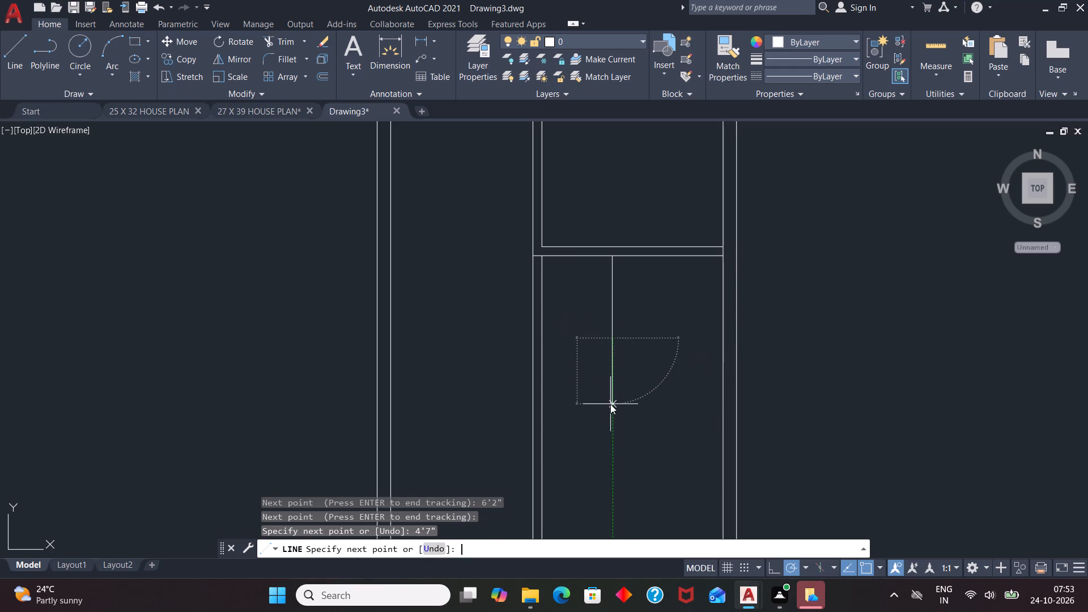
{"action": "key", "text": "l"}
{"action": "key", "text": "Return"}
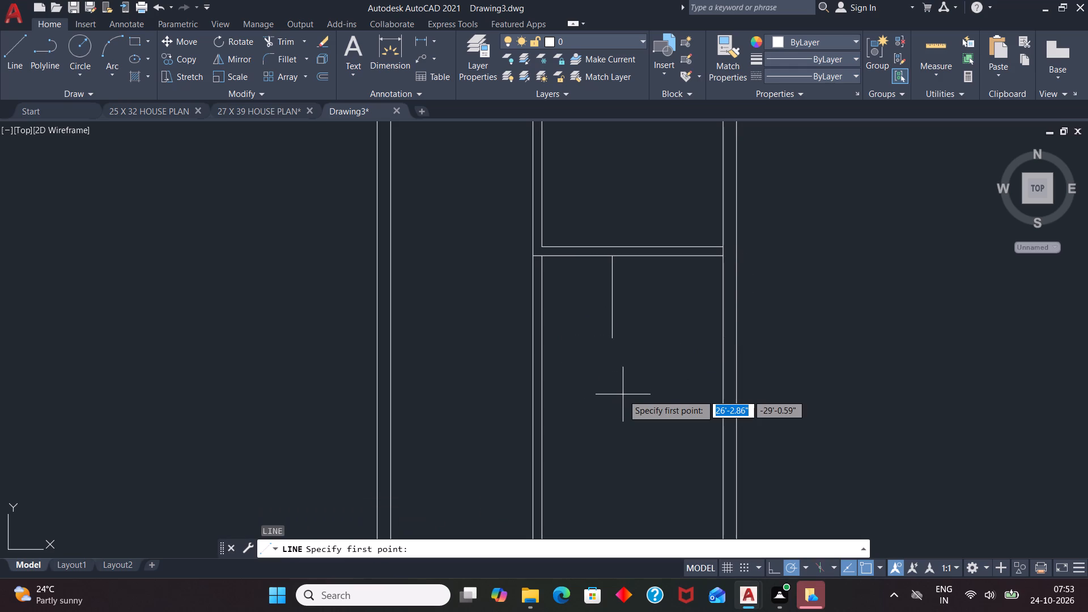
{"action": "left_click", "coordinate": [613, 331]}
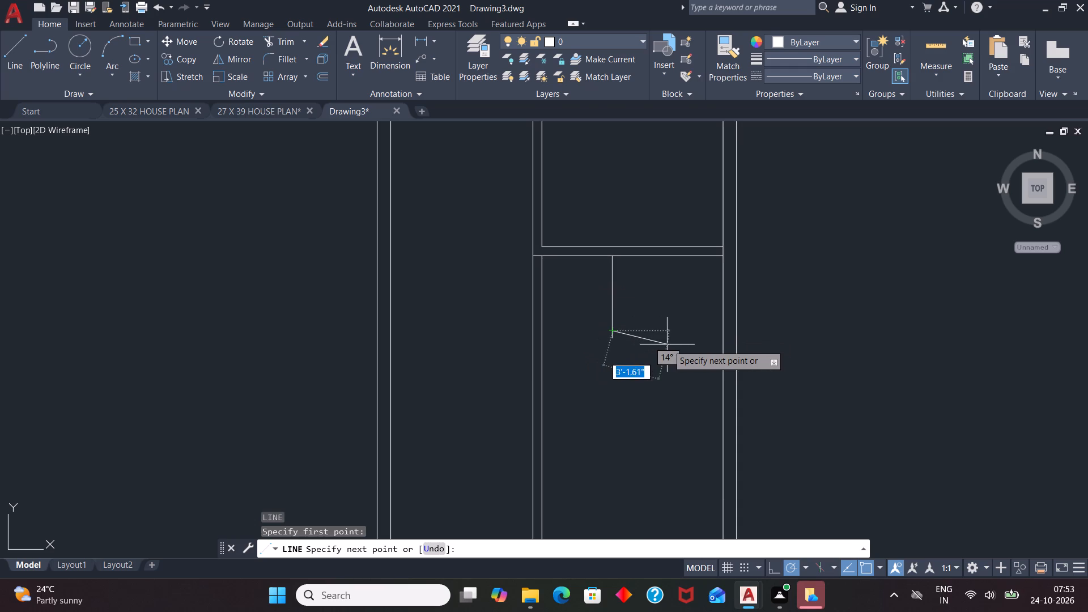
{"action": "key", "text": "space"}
Draw a horizontal line from the 4'7" line's lower end to the right outer wall's inner face.
{"action": "type", "text": "L"}
{"action": "key", "text": "Return"}
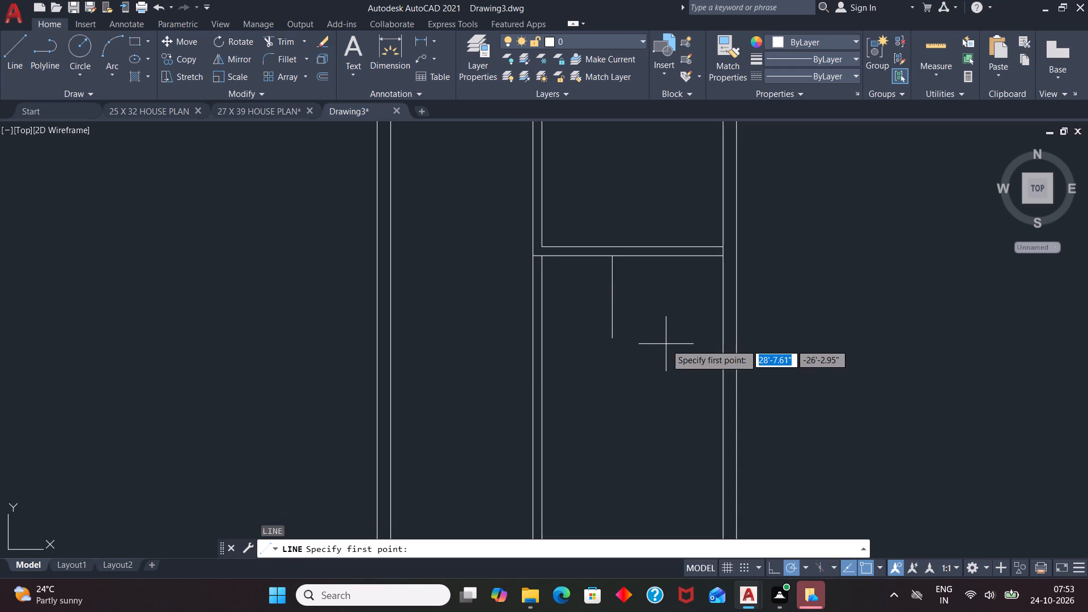
{"action": "left_click", "coordinate": [612, 339]}
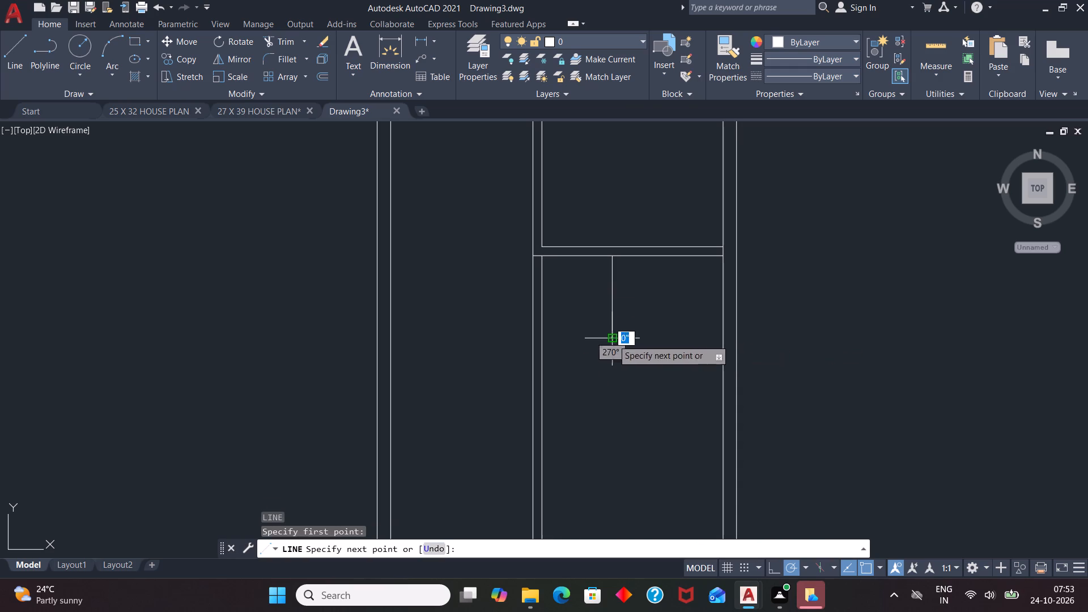
{"action": "left_click", "coordinate": [724, 341]}
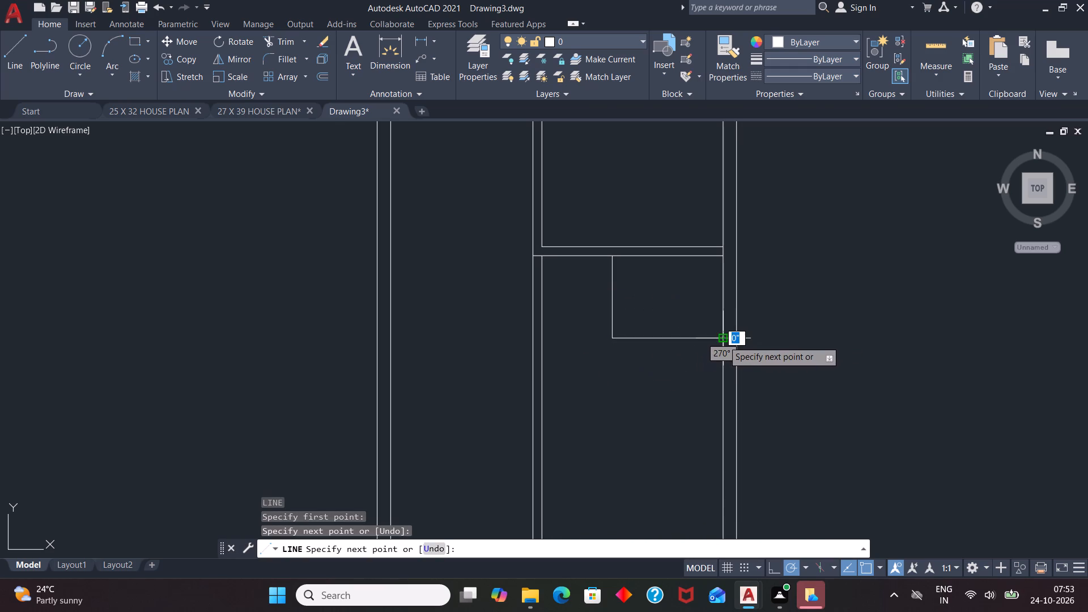
{"action": "key", "text": "space"}
Offset the small room's horizontal line 6" downward and its vertical line 6" to the left to form the walls.
{"action": "type", "text": "O"}
{"action": "key", "text": "Return"}
{"action": "key", "text": "6"}
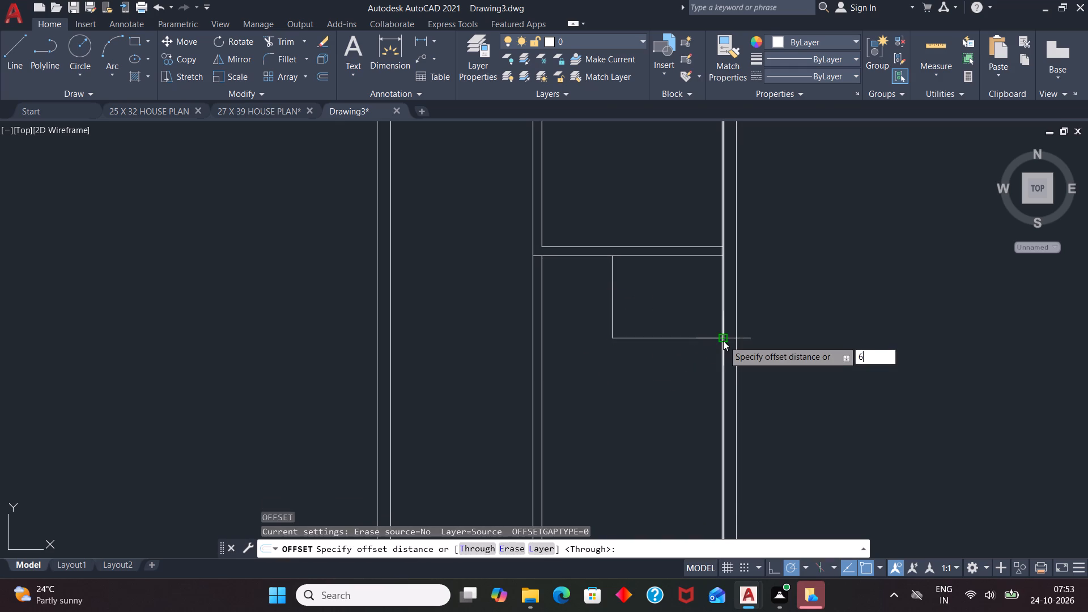
{"action": "key", "text": "Return"}
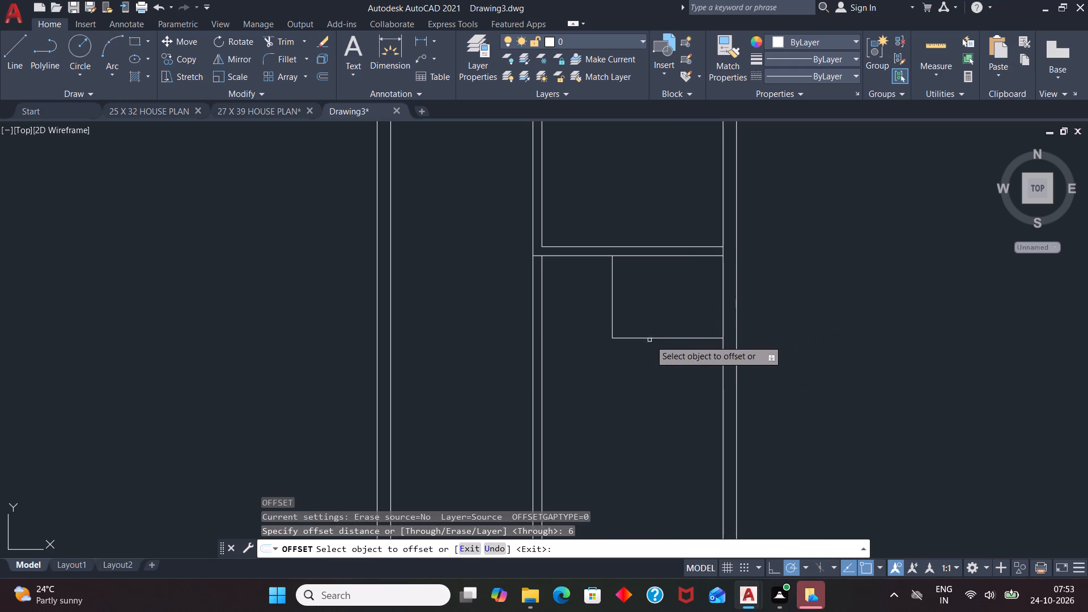
{"action": "left_click", "coordinate": [652, 337]}
{"action": "left_click", "coordinate": [638, 367]}
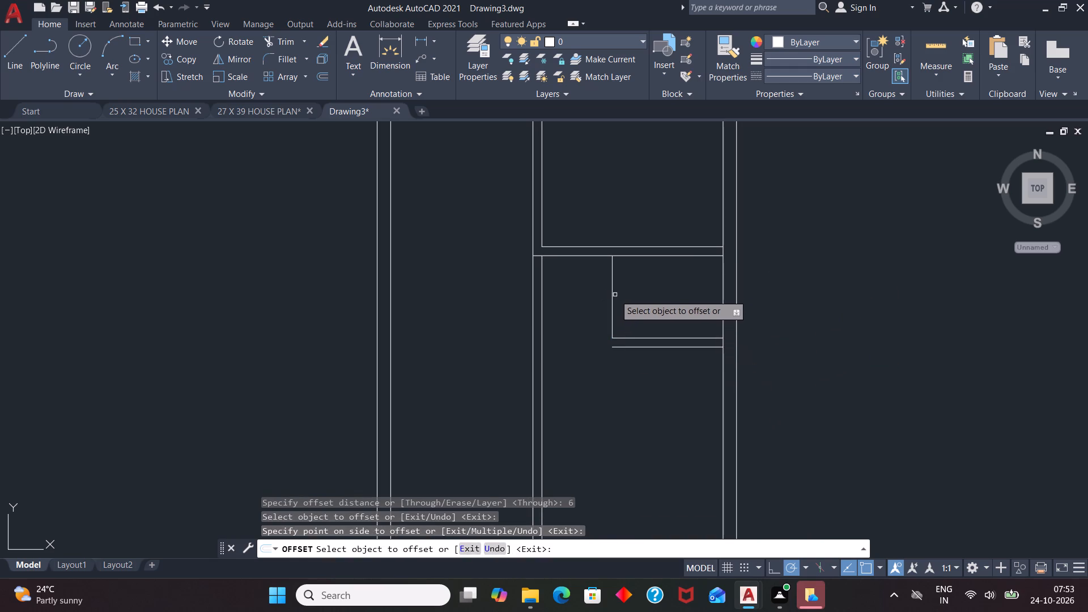
{"action": "left_click", "coordinate": [613, 296]}
{"action": "left_click", "coordinate": [586, 315]}
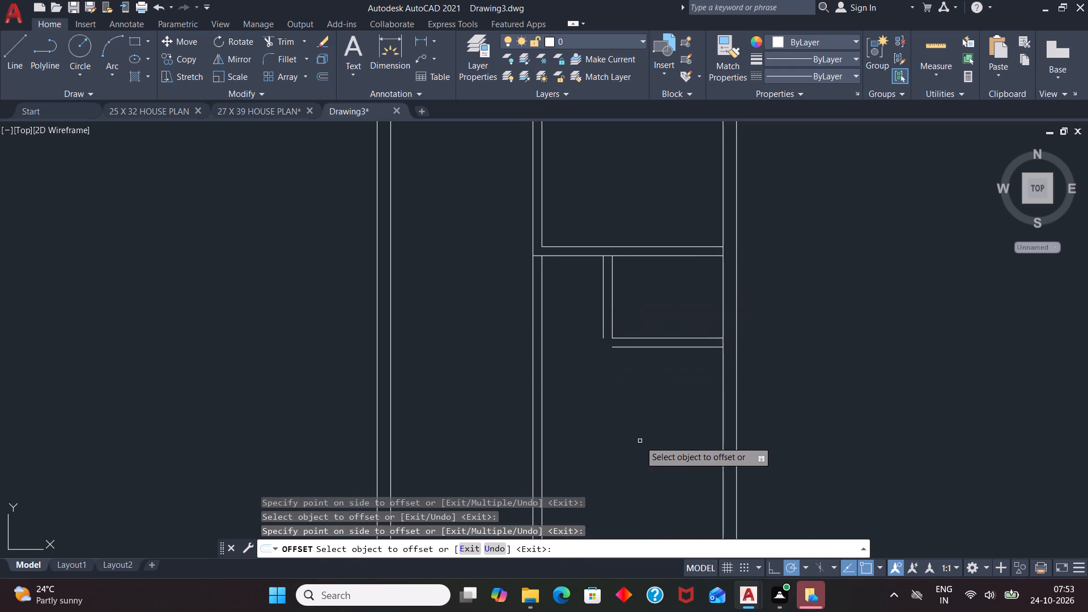
{"action": "key", "text": "space"}
Draw a short line left from the lower wall line's left end and extend the outer vertical line down to it.
{"action": "type", "text": "L"}
{"action": "key", "text": "Return"}
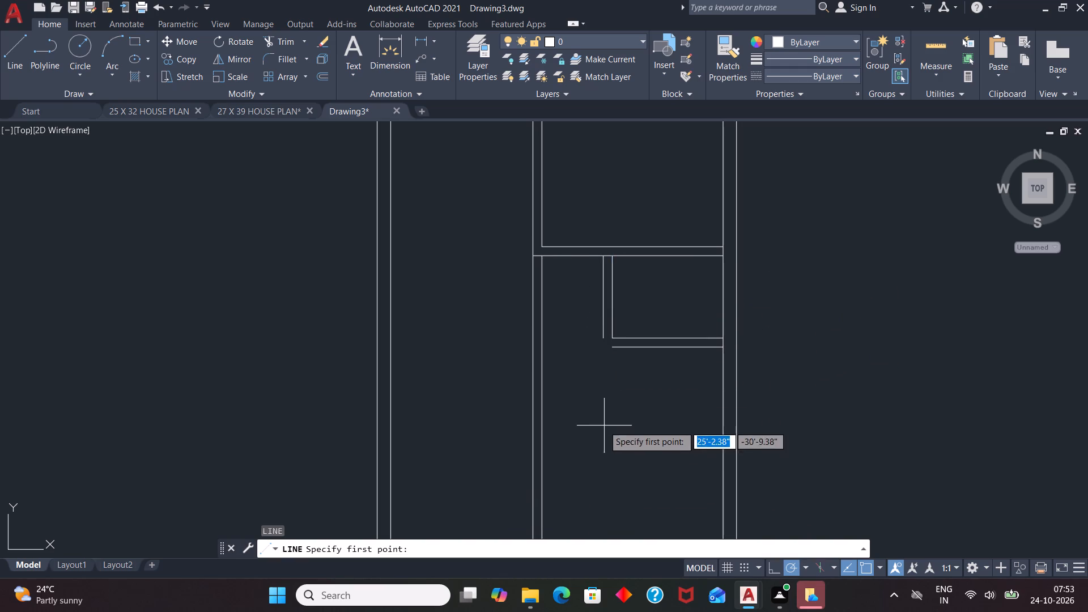
{"action": "left_click", "coordinate": [614, 347]}
{"action": "left_click", "coordinate": [579, 347]}
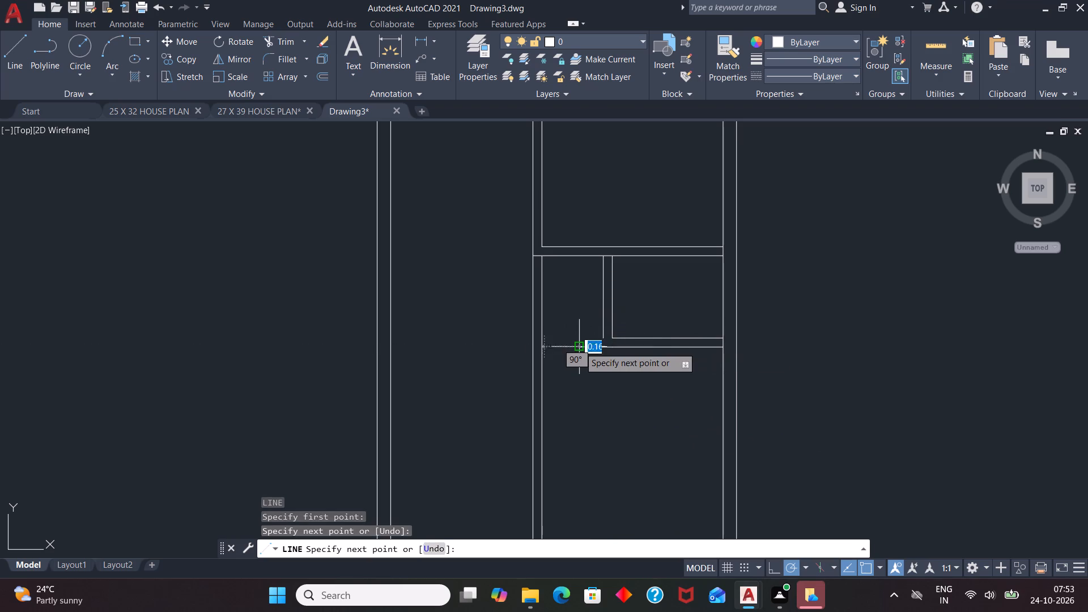
{"action": "key", "text": "space"}
{"action": "type", "text": "EX"}
{"action": "key", "text": "Return"}
{"action": "key", "text": "Return"}
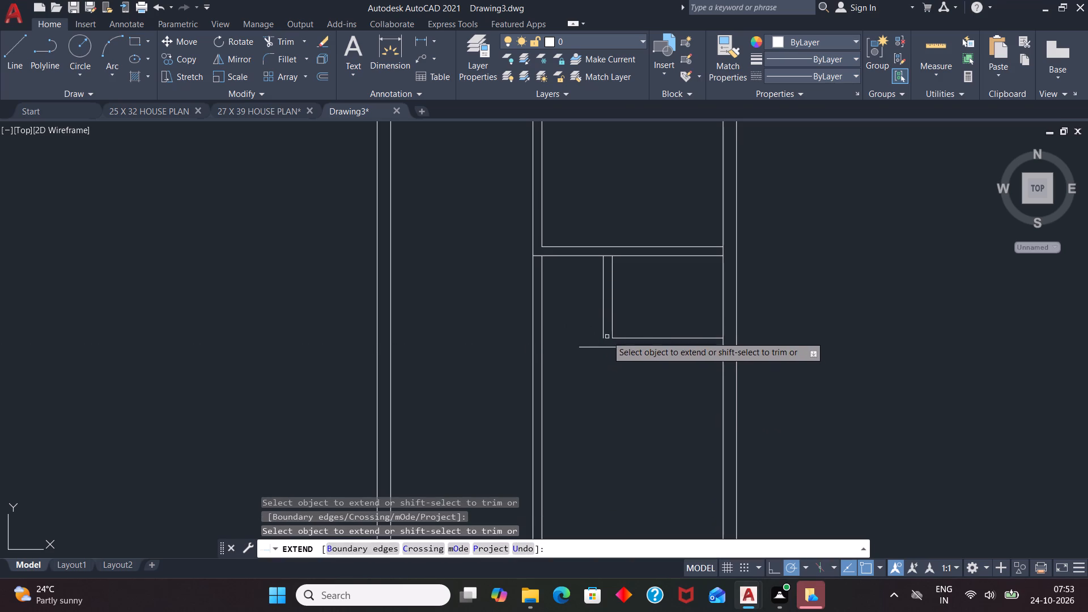
{"action": "left_click", "coordinate": [603, 330]}
{"action": "key", "text": "space"}
Trim the short line's overhang beyond the small room's outer lower-left corner.
{"action": "type", "text": "TR"}
{"action": "key", "text": "Return"}
{"action": "key", "text": "Return"}
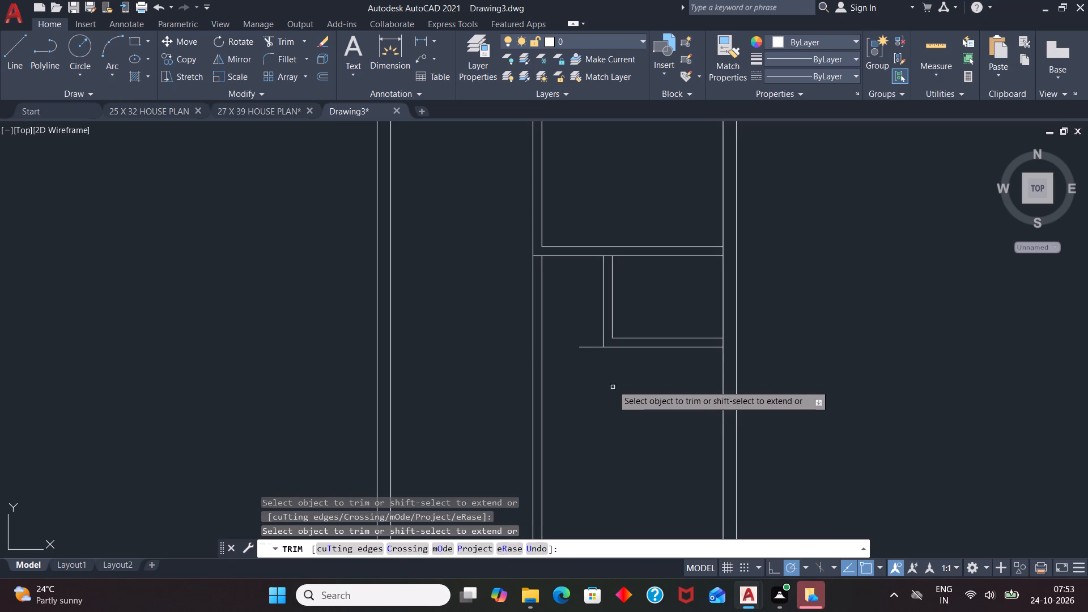
{"action": "left_click", "coordinate": [585, 346]}
{"action": "scroll", "coordinate": [647, 296], "scroll_direction": "down", "scroll_amount": 2}
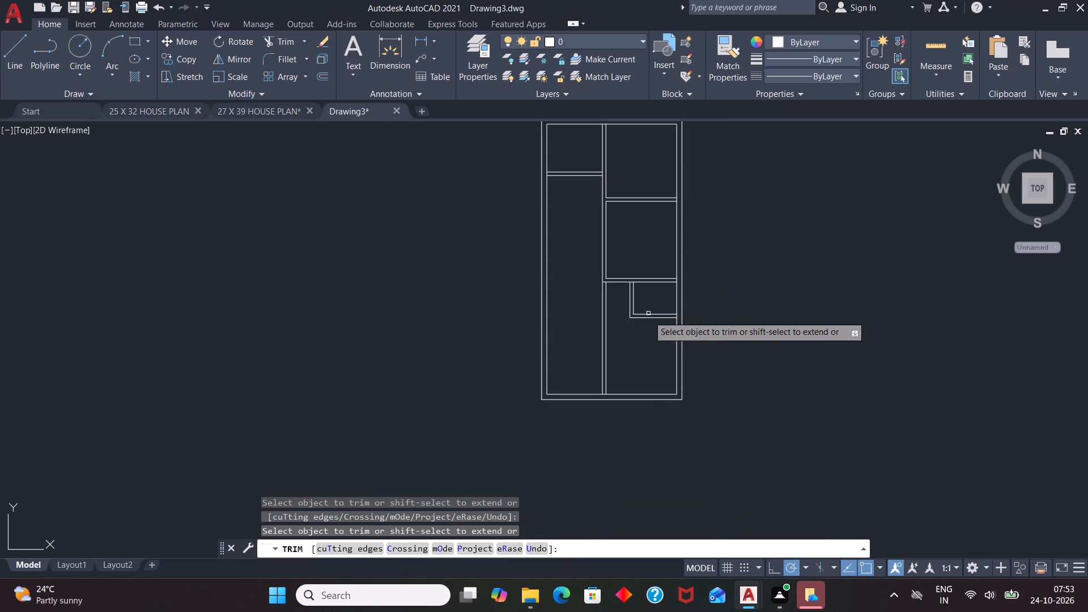
{"action": "key", "text": "Escape"}
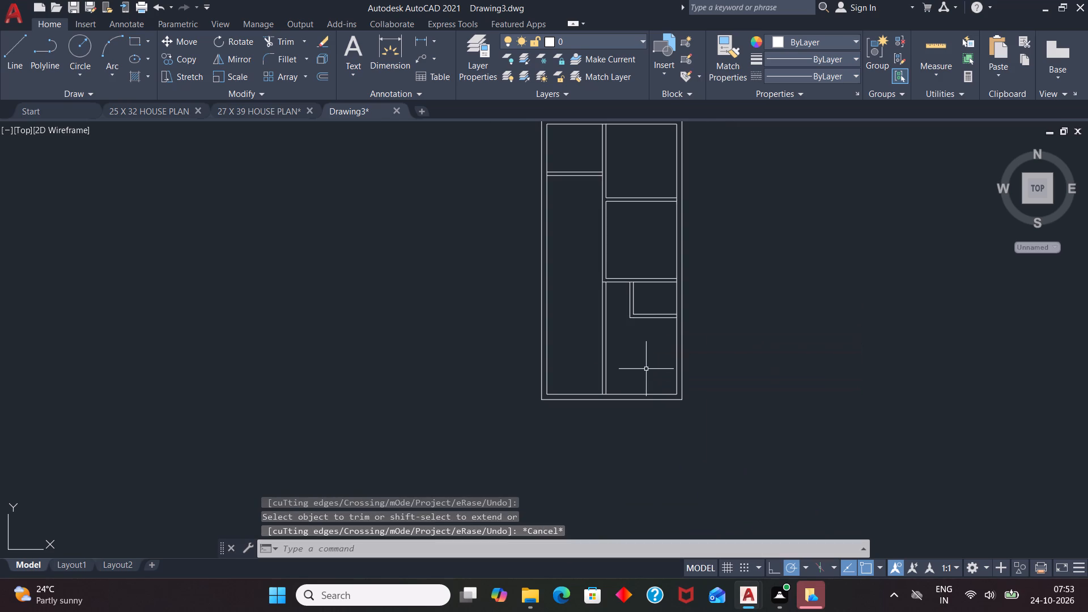
Draw a horizontal line from the small room's outer lower-left corner to the vertical partition's right face.
{"action": "scroll", "coordinate": [636, 335], "scroll_direction": "up", "scroll_amount": 2}
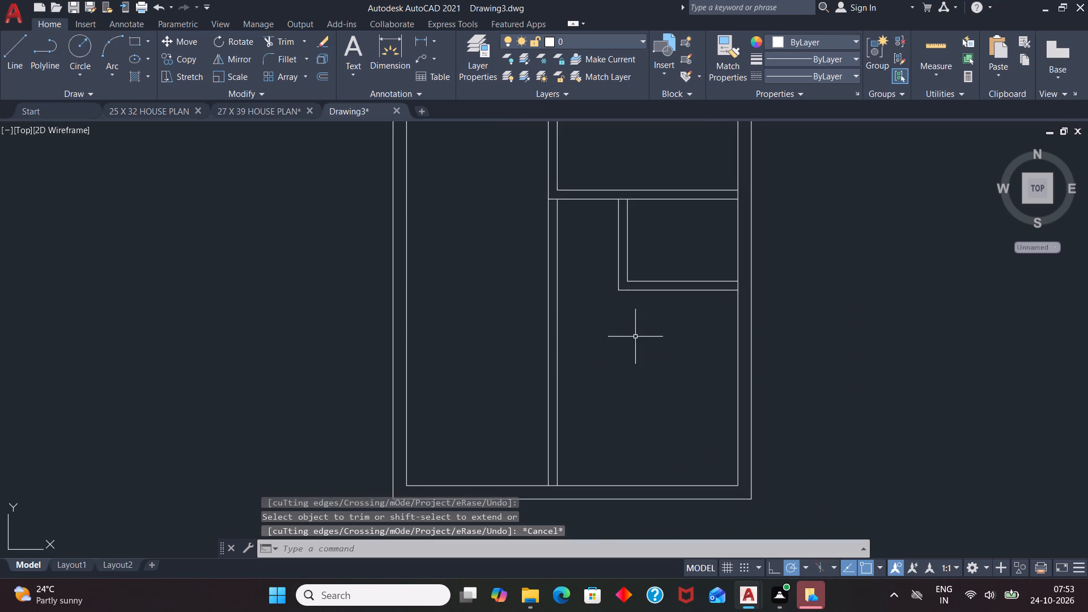
{"action": "key", "text": "l"}
{"action": "key", "text": "Return"}
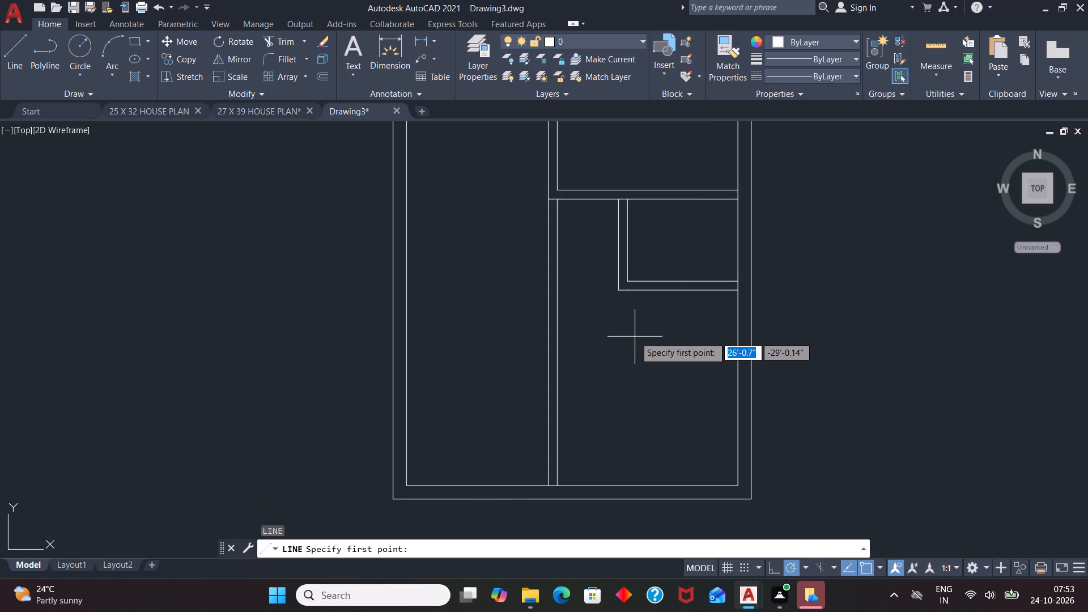
{"action": "left_click", "coordinate": [619, 291]}
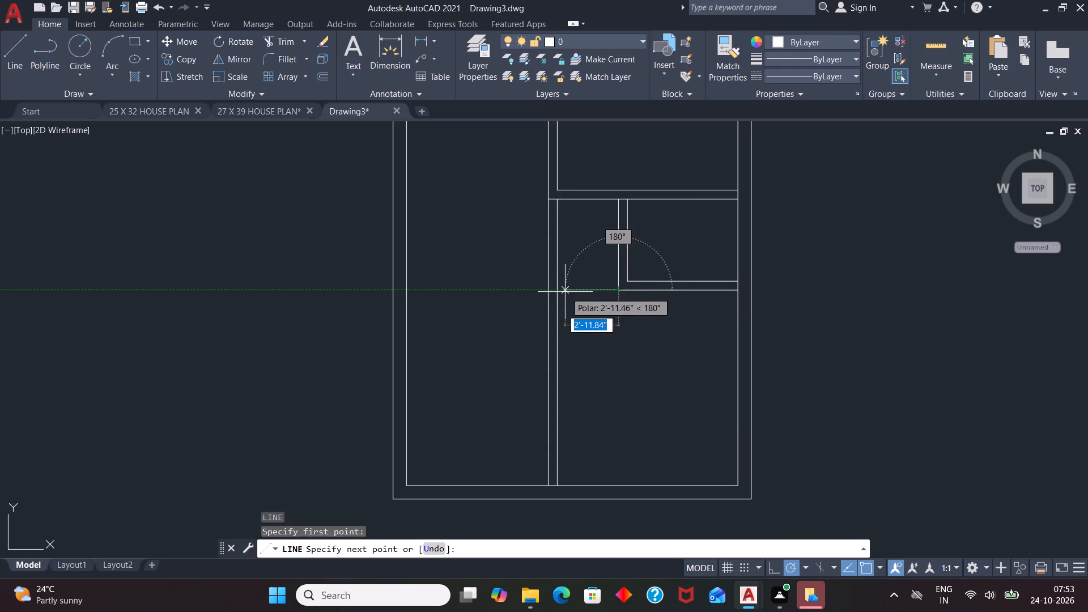
{"action": "left_click", "coordinate": [558, 288]}
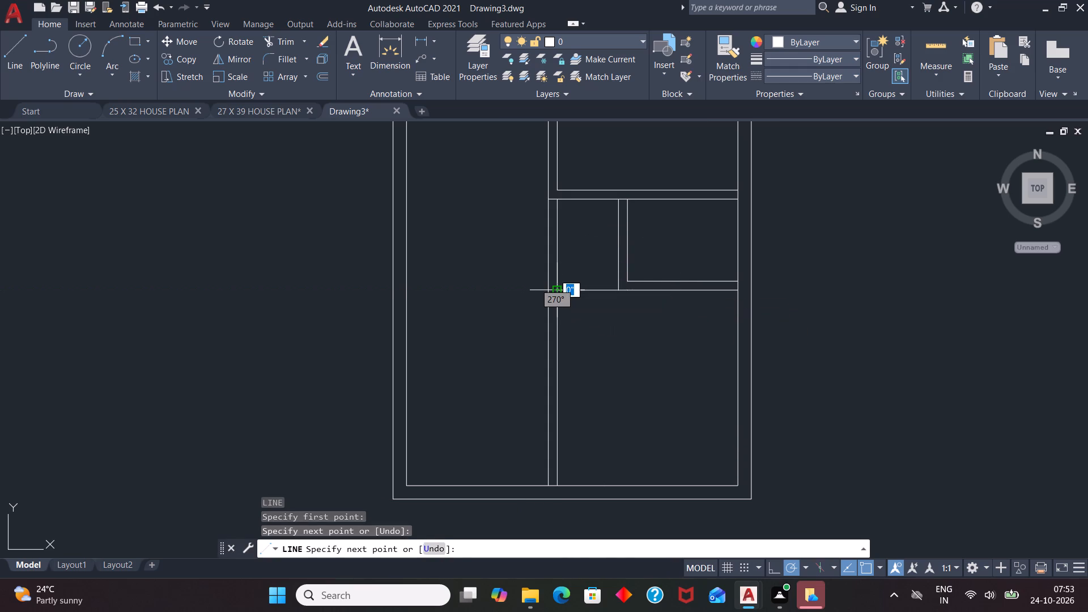
{"action": "key", "text": "space"}
Offset the new horizontal line 6" upward to form the cross wall left of the small room.
{"action": "key", "text": "o"}
{"action": "key", "text": "Return"}
{"action": "key", "text": "6"}
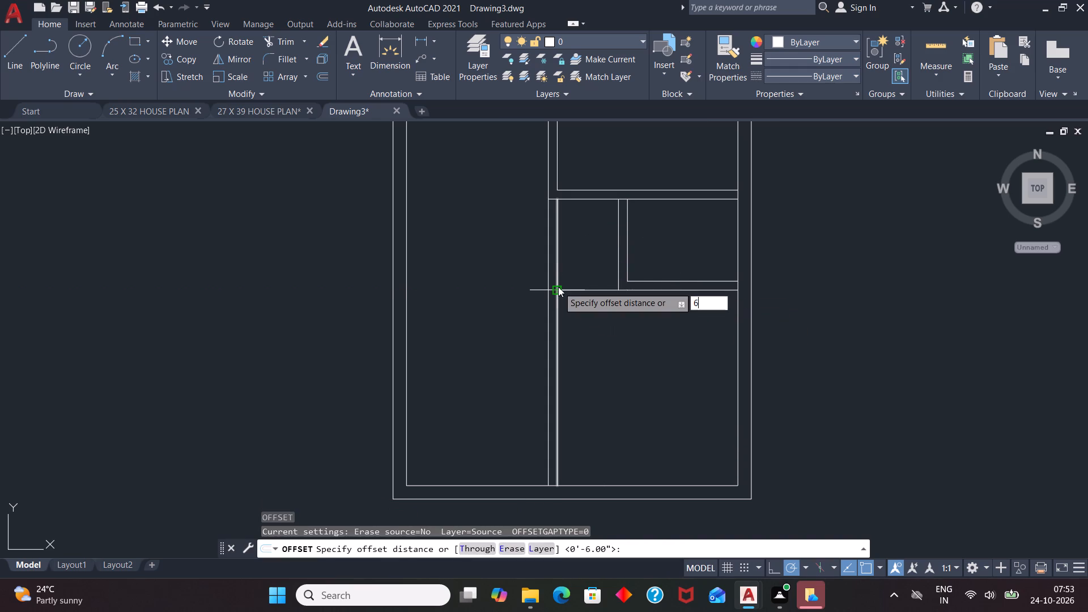
{"action": "key", "text": "Return"}
{"action": "left_click", "coordinate": [588, 290]}
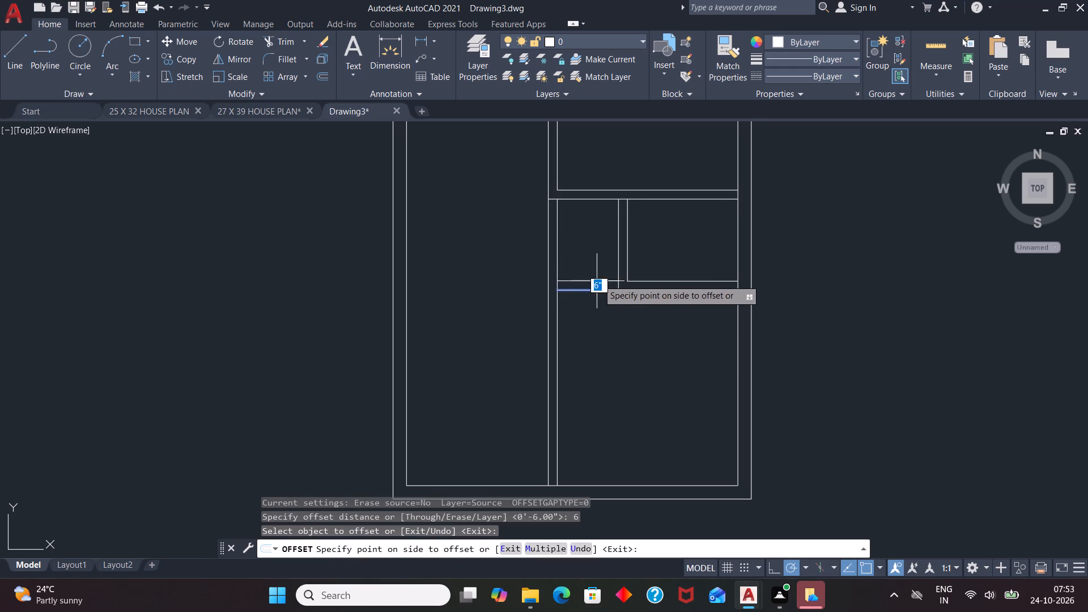
{"action": "left_click", "coordinate": [604, 269]}
{"action": "key", "text": "space"}
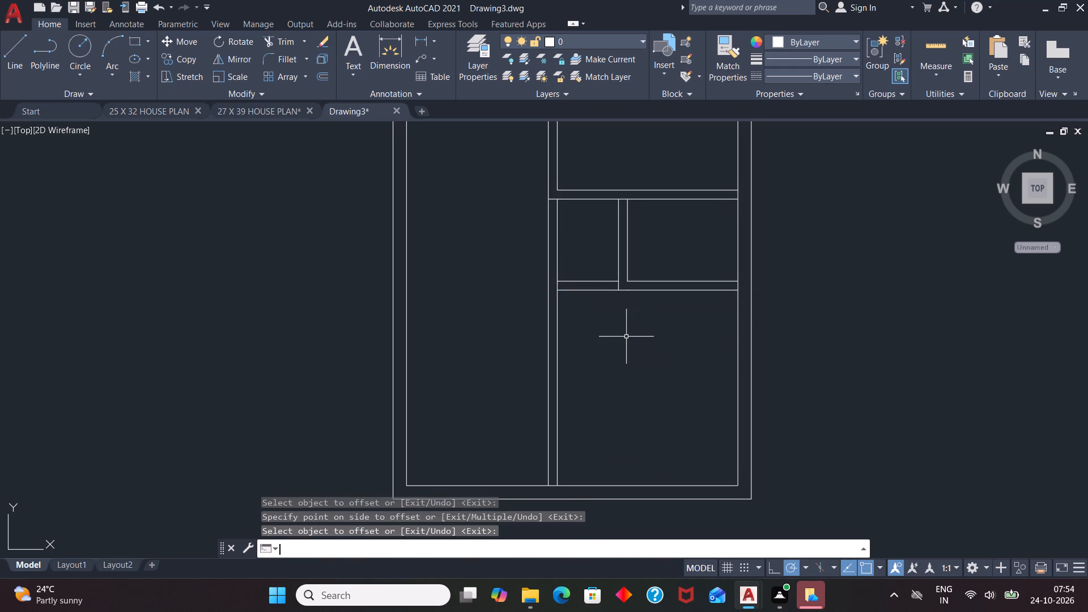
Trim the small room's outer vertical line between the two cross wall lines to open the wall junction.
{"action": "type", "text": "TR"}
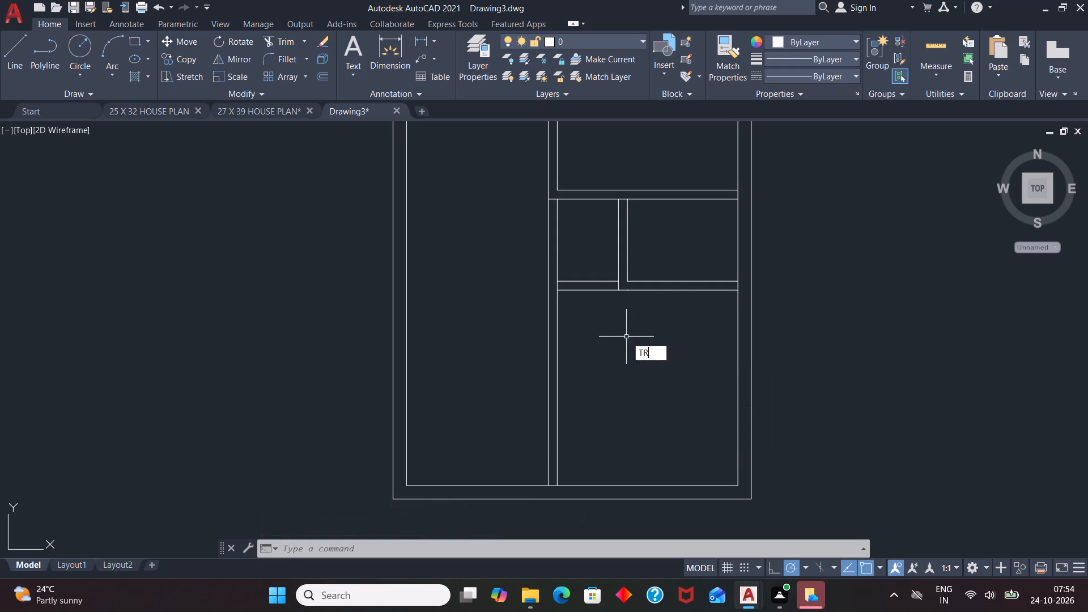
{"action": "key", "text": "Return"}
{"action": "key", "text": "Return"}
{"action": "scroll", "coordinate": [616, 284], "scroll_direction": "up", "scroll_amount": 2}
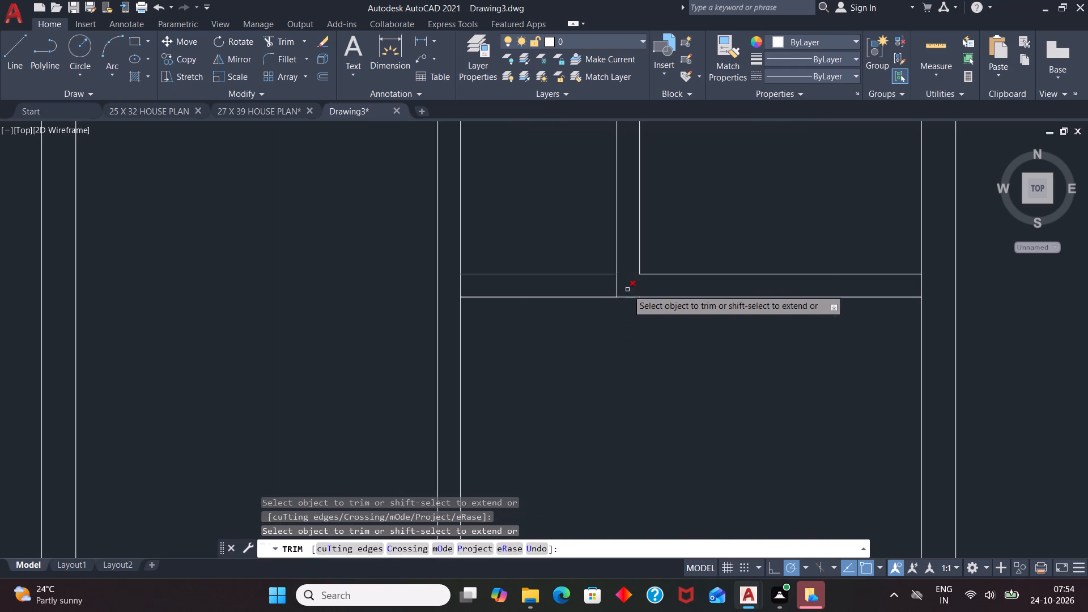
{"action": "left_click", "coordinate": [616, 286]}
{"action": "scroll", "coordinate": [692, 345], "scroll_direction": "down", "scroll_amount": 3}
{"action": "key", "text": "space"}
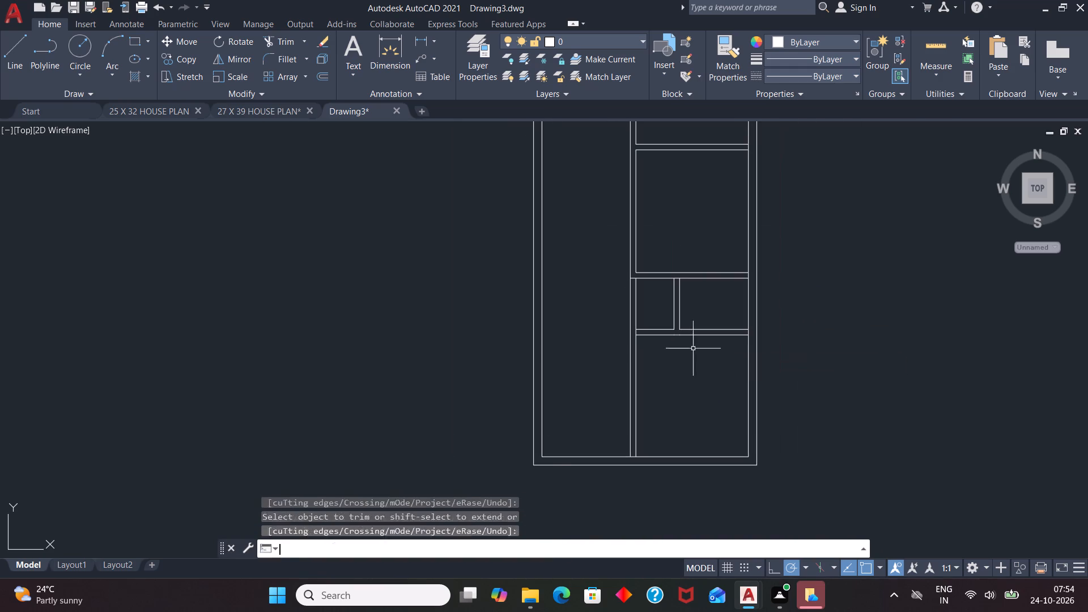
Extend the upper line of the cross wall left of the small room to the vertical partition's left face.
{"action": "scroll", "coordinate": [698, 335], "scroll_direction": "down", "scroll_amount": 1}
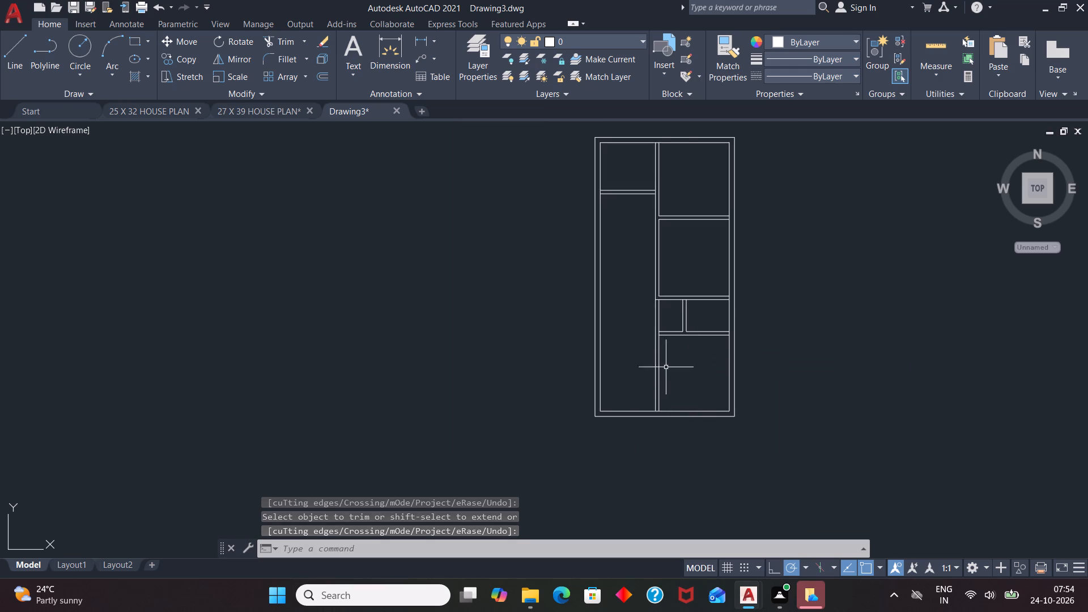
{"action": "scroll", "coordinate": [666, 352], "scroll_direction": "up", "scroll_amount": 2}
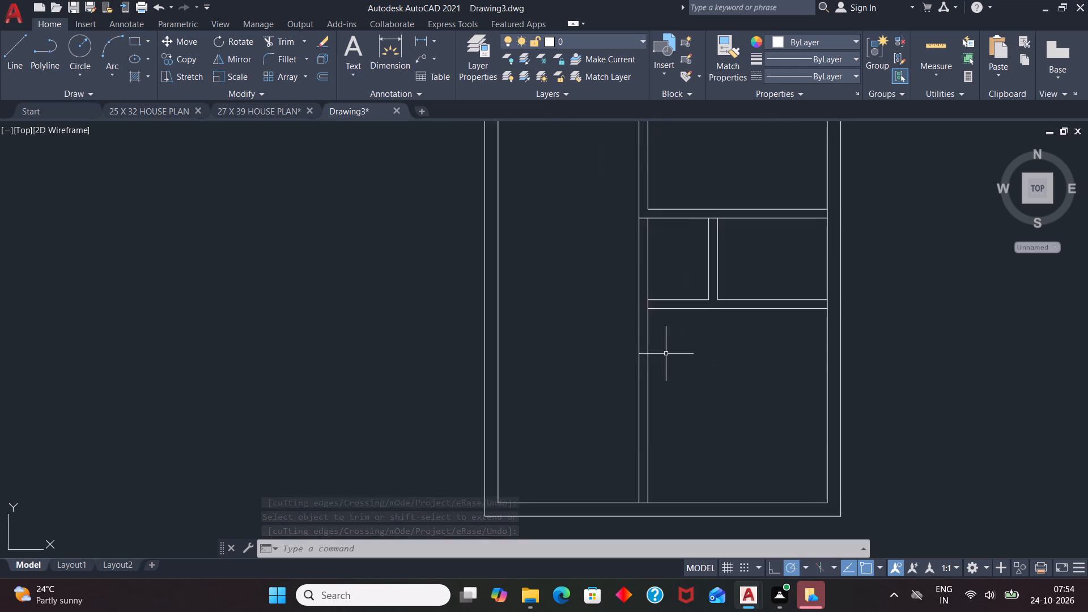
{"action": "scroll", "coordinate": [663, 311], "scroll_direction": "up", "scroll_amount": 2}
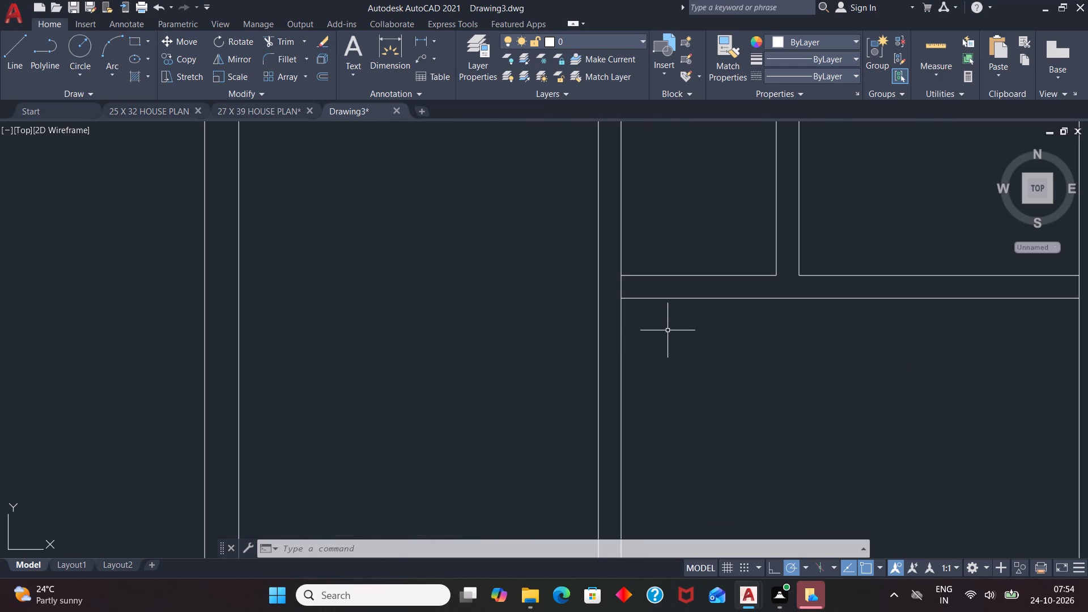
{"action": "scroll", "coordinate": [661, 348], "scroll_direction": "down", "scroll_amount": 3}
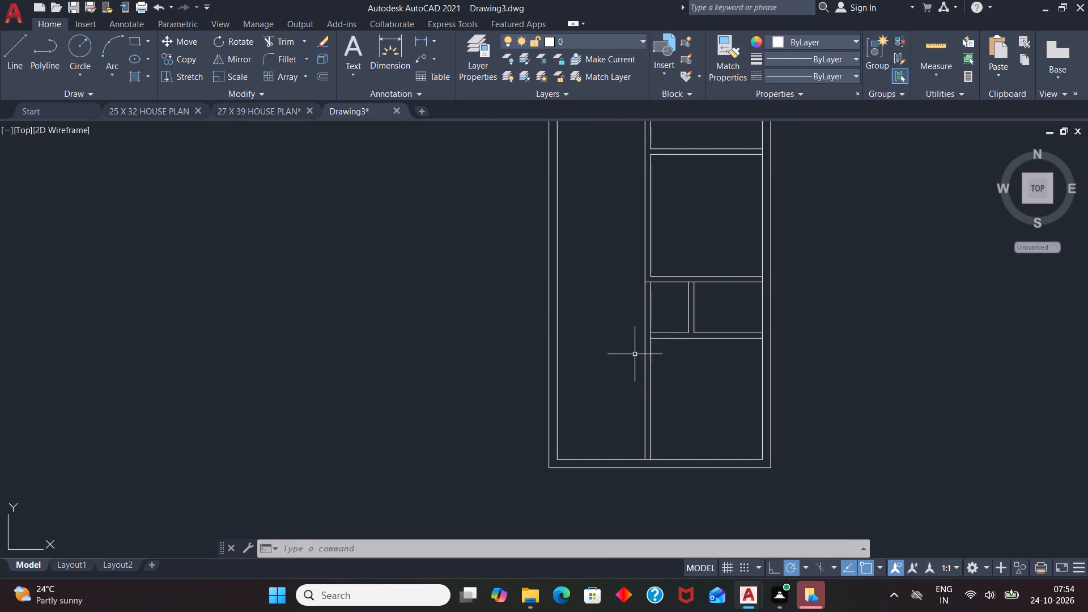
{"action": "scroll", "coordinate": [649, 347], "scroll_direction": "up", "scroll_amount": 3}
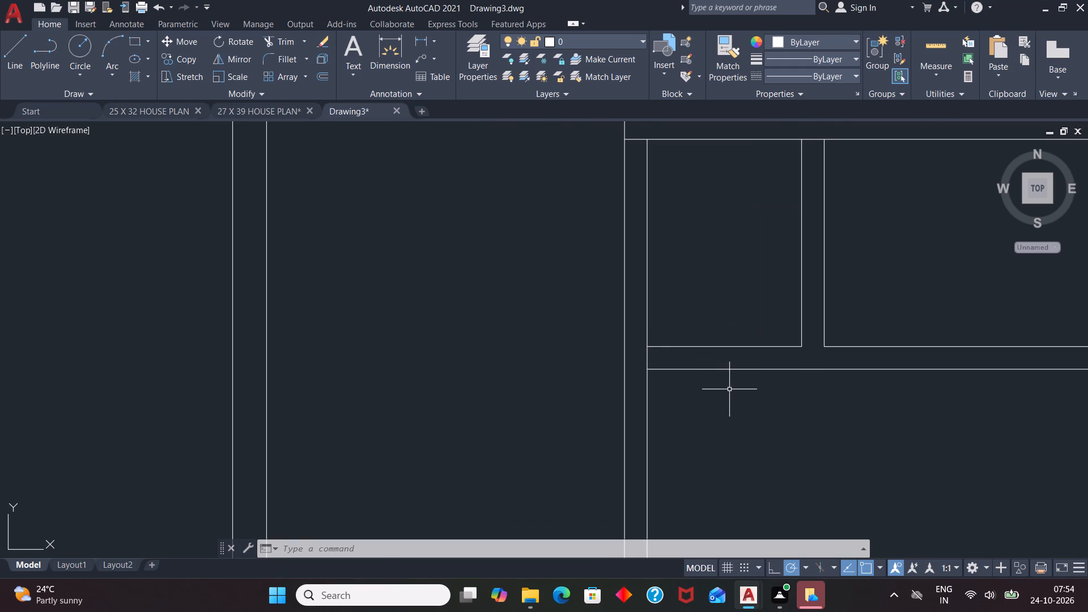
{"action": "type", "text": "EX"}
{"action": "key", "text": "Return"}
{"action": "key", "text": "Return"}
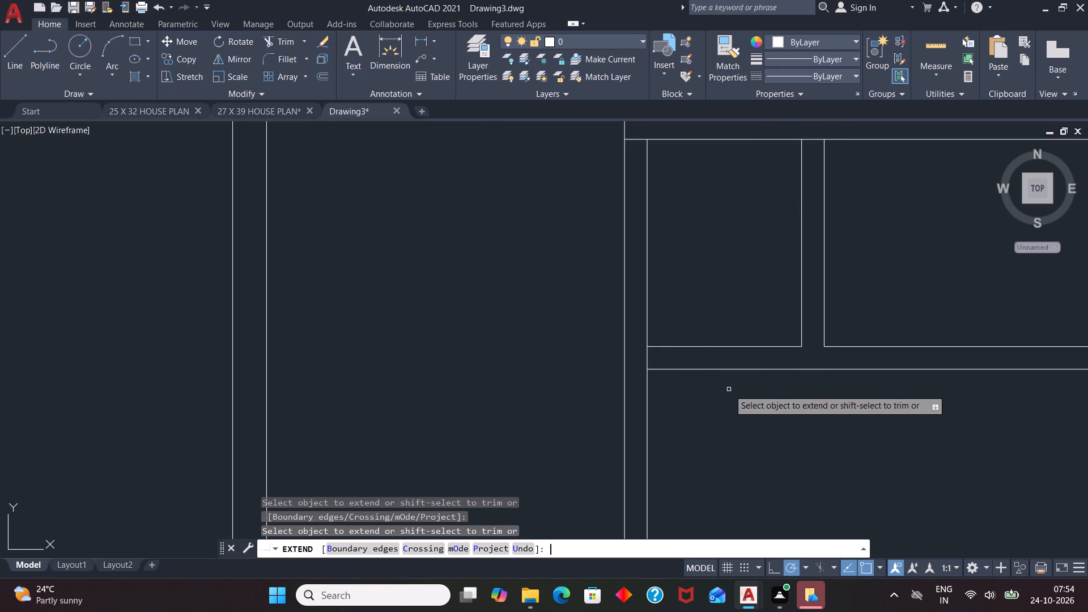
{"action": "left_click", "coordinate": [665, 346]}
{"action": "key", "text": "space"}
Trim away the vertical partition's faces between the two lower right cross walls and its right face inside the lower wall junction.
{"action": "type", "text": "TR"}
{"action": "key", "text": "Return"}
{"action": "key", "text": "Return"}
{"action": "left_click_drag", "start_coordinate": [720, 282], "coordinate": [516, 243]}
{"action": "left_click", "coordinate": [524, 244]}
{"action": "left_click", "coordinate": [594, 263]}
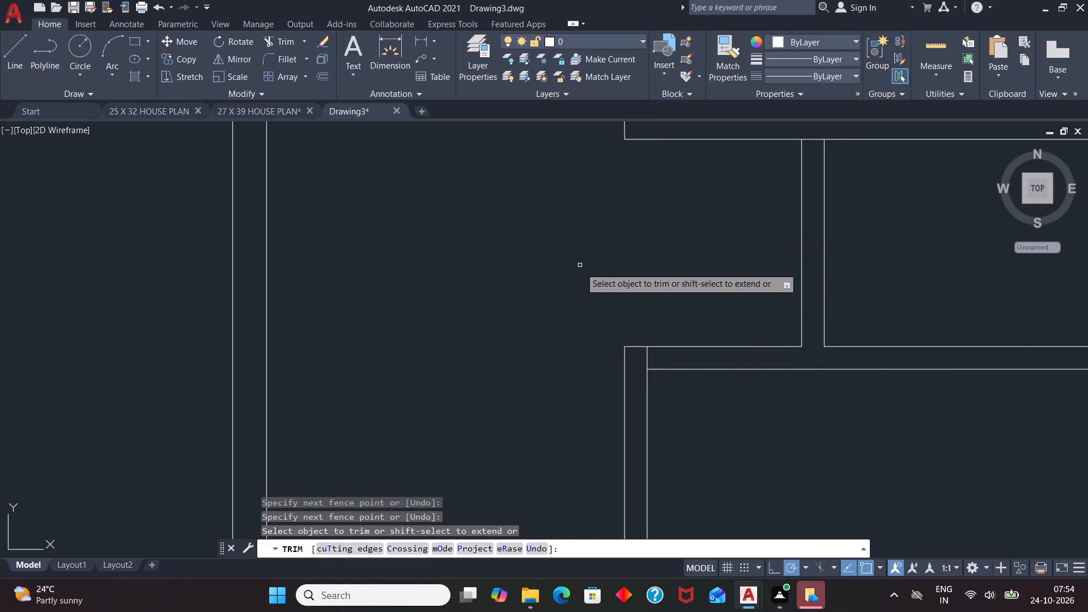
{"action": "left_click", "coordinate": [647, 357]}
{"action": "scroll", "coordinate": [707, 270], "scroll_direction": "down", "scroll_amount": 2}
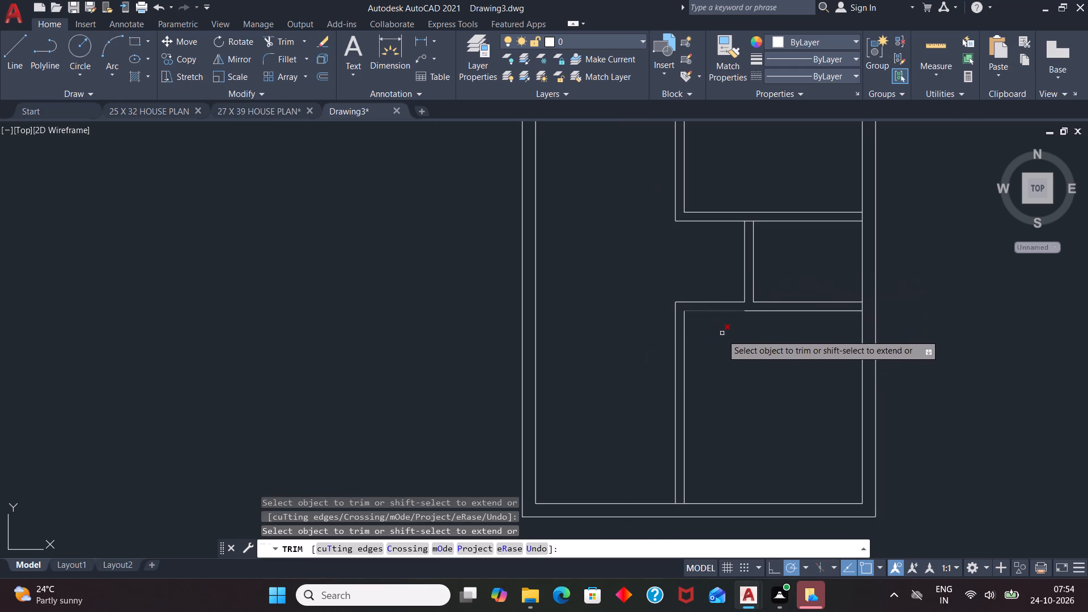
{"action": "scroll", "coordinate": [709, 335], "scroll_direction": "down", "scroll_amount": 1}
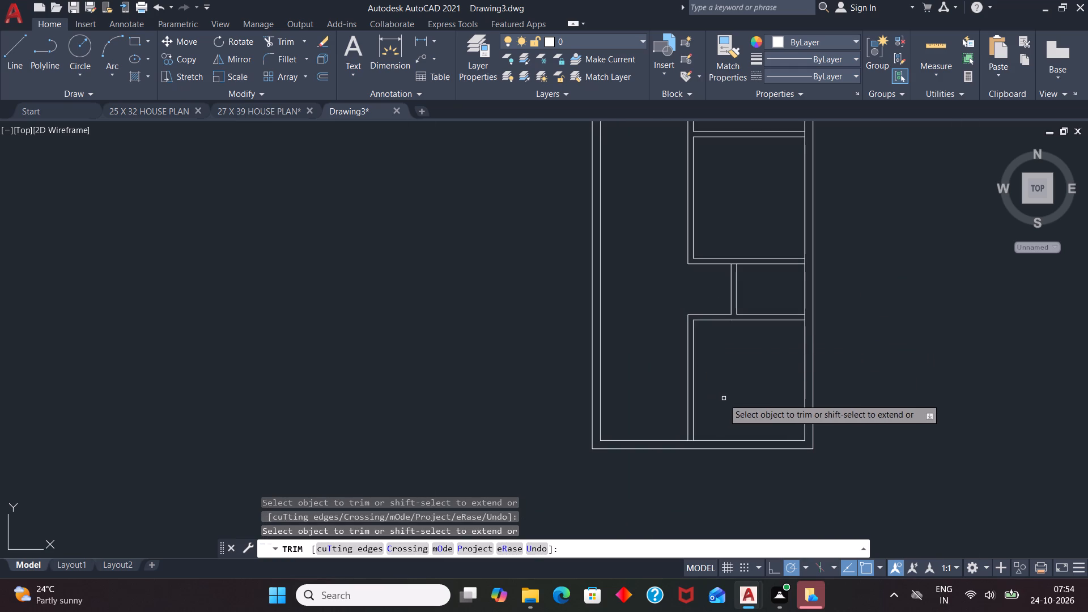
{"action": "key", "text": "space"}
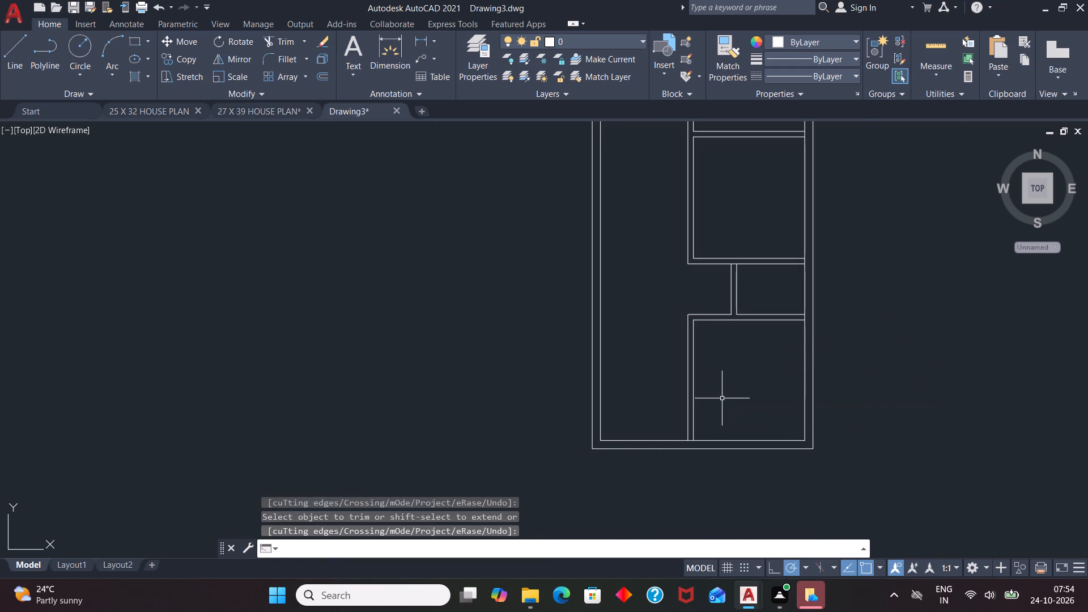
Draw a horizontal line from the lower vertical partition's top-left corner to the left outer wall's inner face.
{"action": "key", "text": "l"}
{"action": "key", "text": "Return"}
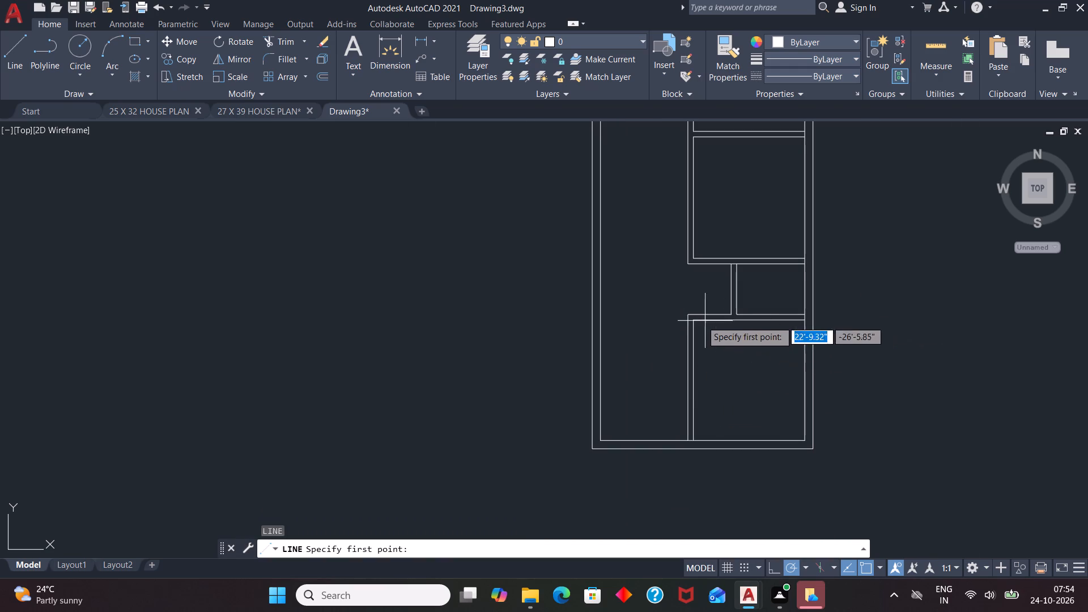
{"action": "scroll", "coordinate": [688, 316], "scroll_direction": "up", "scroll_amount": 4}
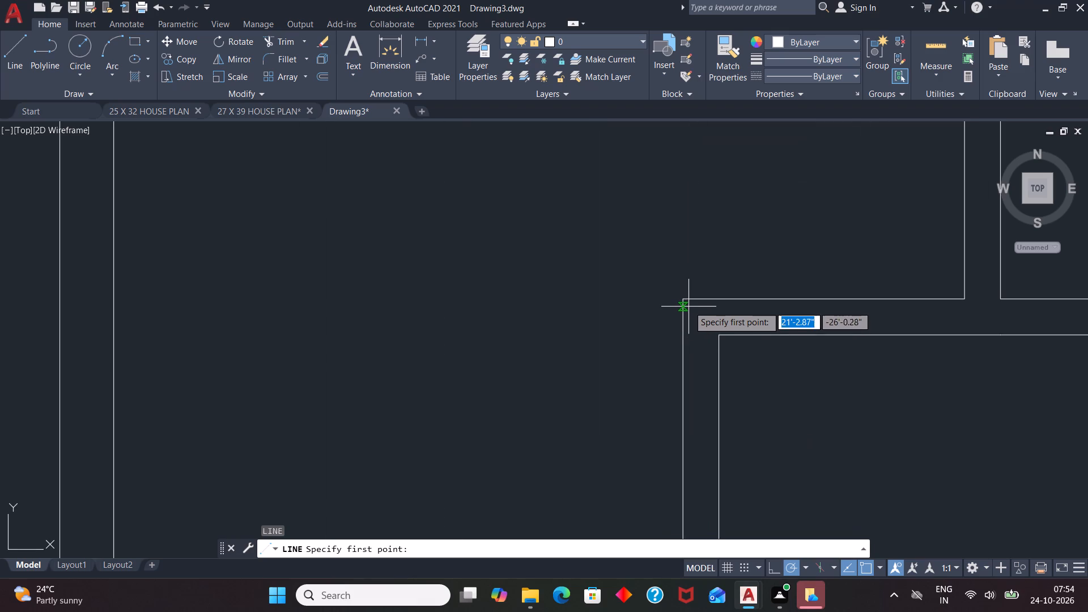
{"action": "left_click", "coordinate": [688, 301]}
{"action": "scroll", "coordinate": [563, 304], "scroll_direction": "down", "scroll_amount": 2}
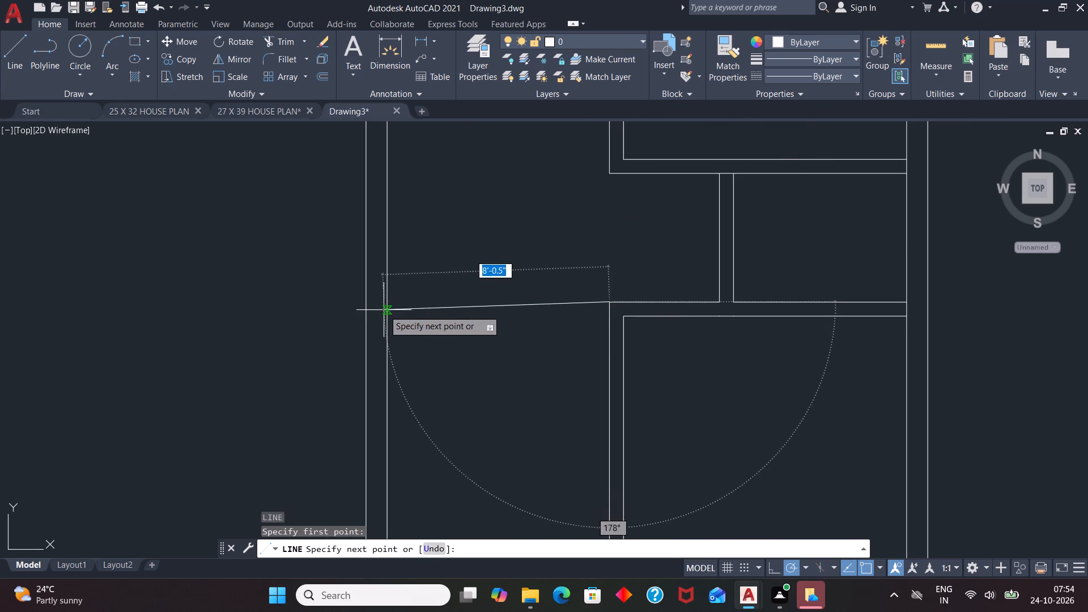
{"action": "left_click", "coordinate": [388, 301]}
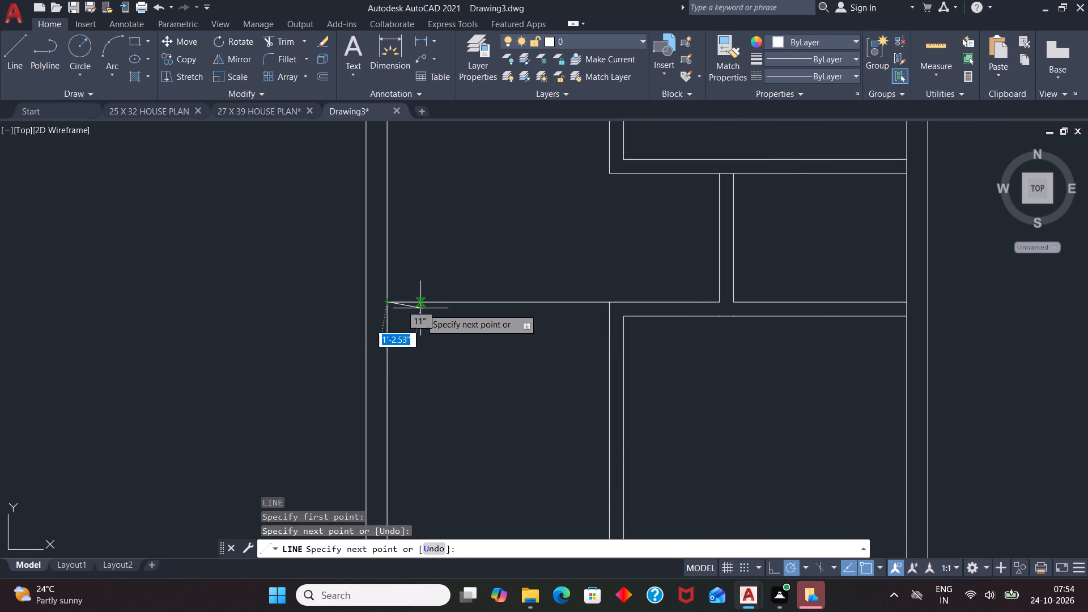
{"action": "key", "text": "space"}
Offset the new horizontal line at the lower left 6" downward to form the cross wall.
{"action": "type", "text": "O"}
{"action": "key", "text": "Return"}
{"action": "key", "text": "6"}
{"action": "key", "text": "Return"}
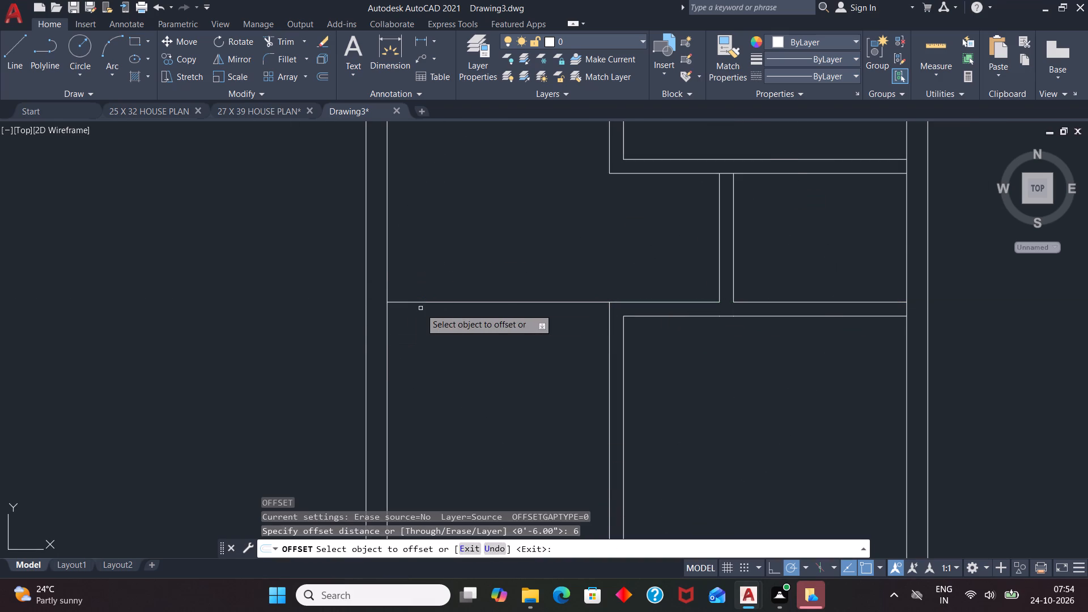
{"action": "left_click", "coordinate": [484, 303]}
{"action": "left_click", "coordinate": [486, 338]}
{"action": "scroll", "coordinate": [622, 328], "scroll_direction": "down", "scroll_amount": 2}
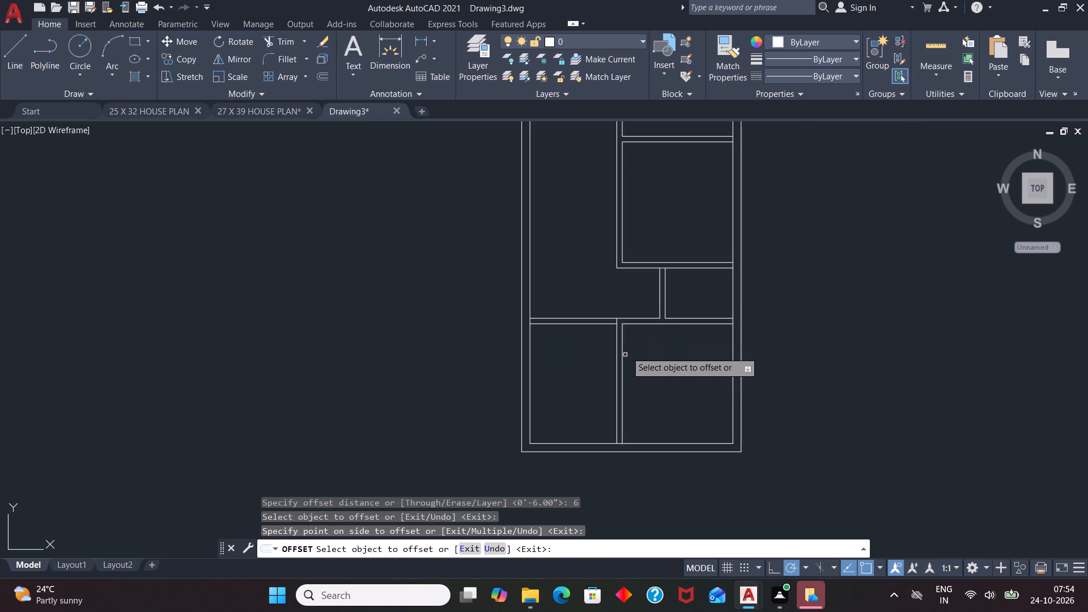
{"action": "scroll", "coordinate": [636, 288], "scroll_direction": "down", "scroll_amount": 1}
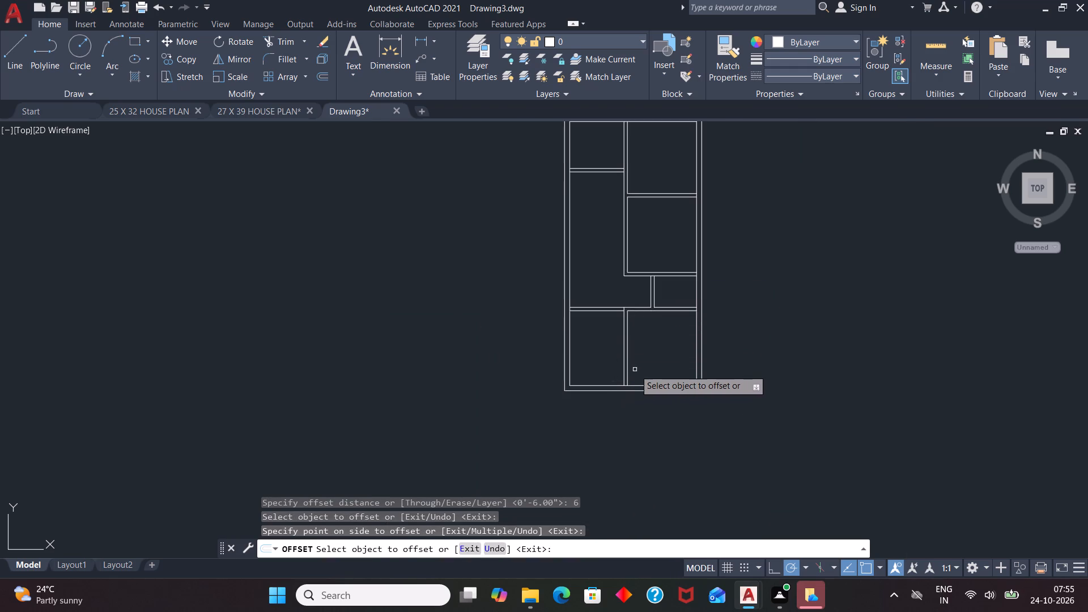
{"action": "key", "text": "space"}
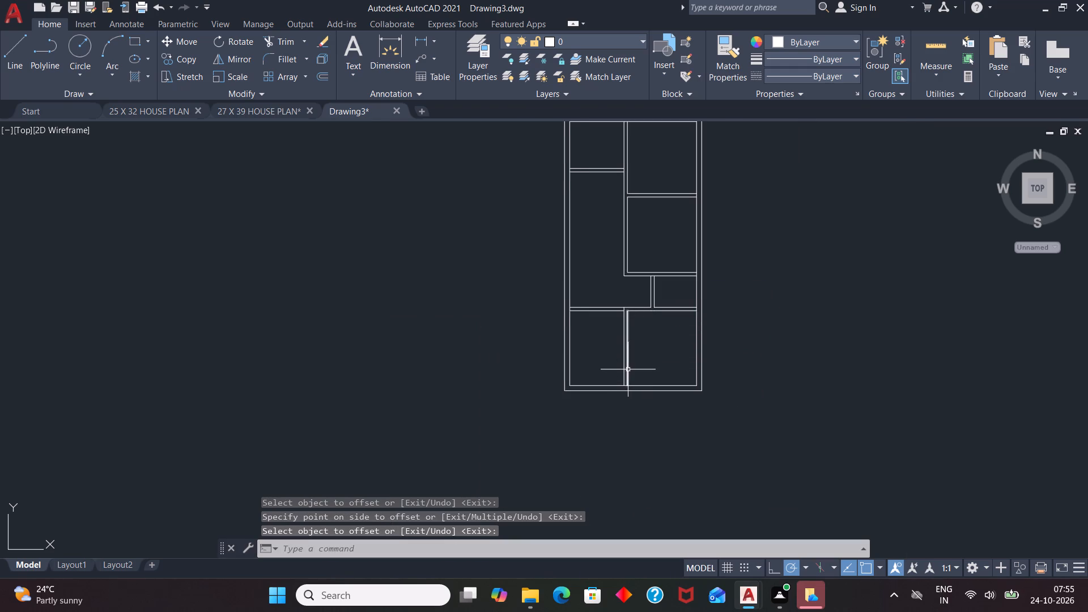
Starting 4'3" from the left outer wall's inner face, draw a 6'11" line down from the upper-left cross wall, then across to that face.
{"action": "scroll", "coordinate": [604, 342], "scroll_direction": "up", "scroll_amount": 1}
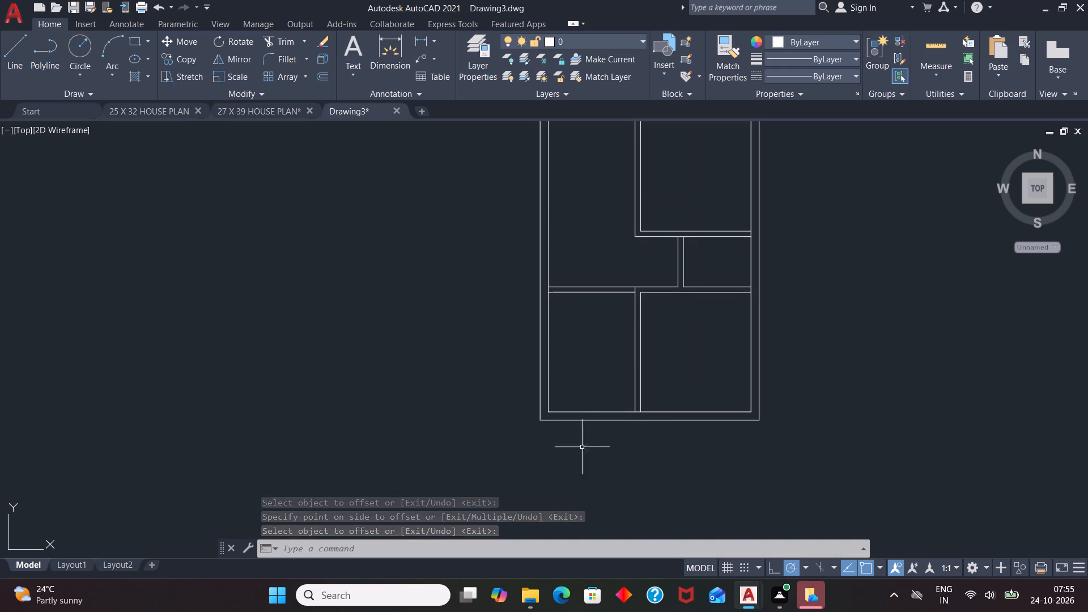
{"action": "scroll", "coordinate": [606, 448], "scroll_direction": "down", "scroll_amount": 1}
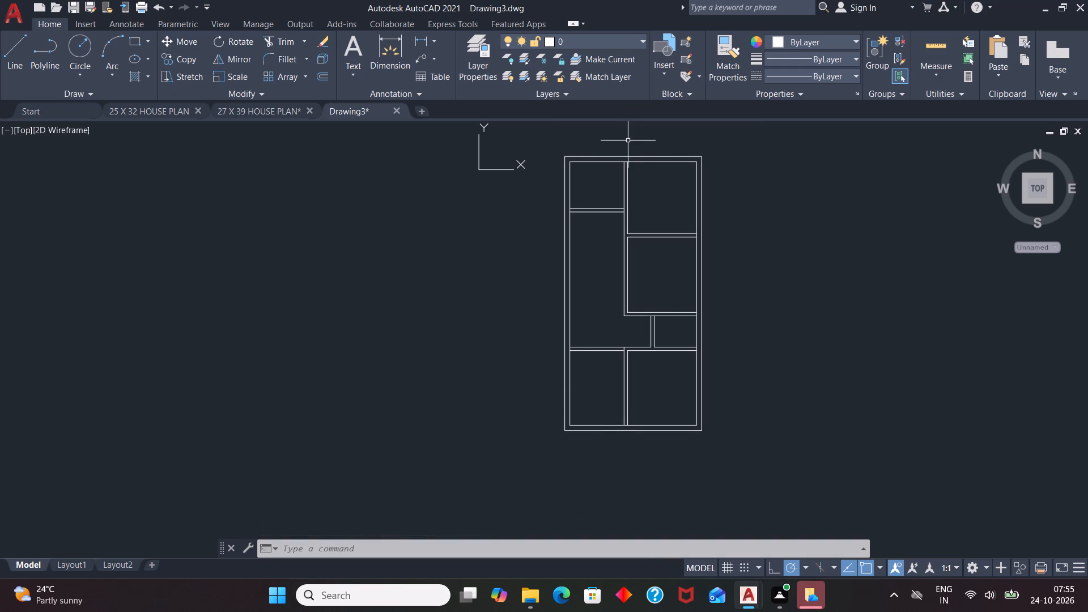
{"action": "scroll", "coordinate": [593, 197], "scroll_direction": "up", "scroll_amount": 1}
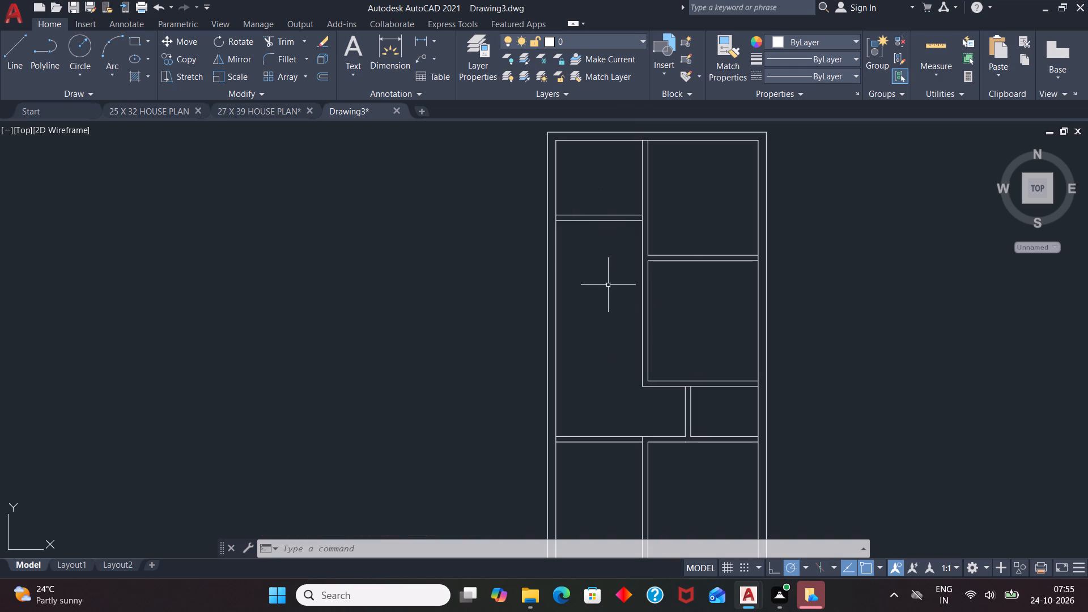
{"action": "scroll", "coordinate": [589, 220], "scroll_direction": "up", "scroll_amount": 1}
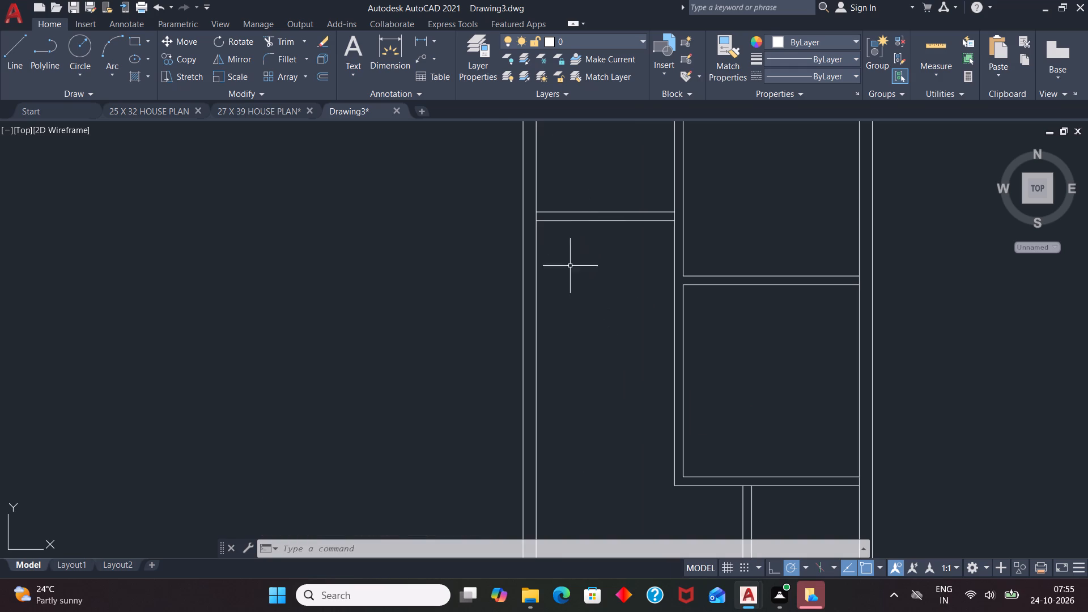
{"action": "key", "text": "l"}
{"action": "key", "text": "Return"}
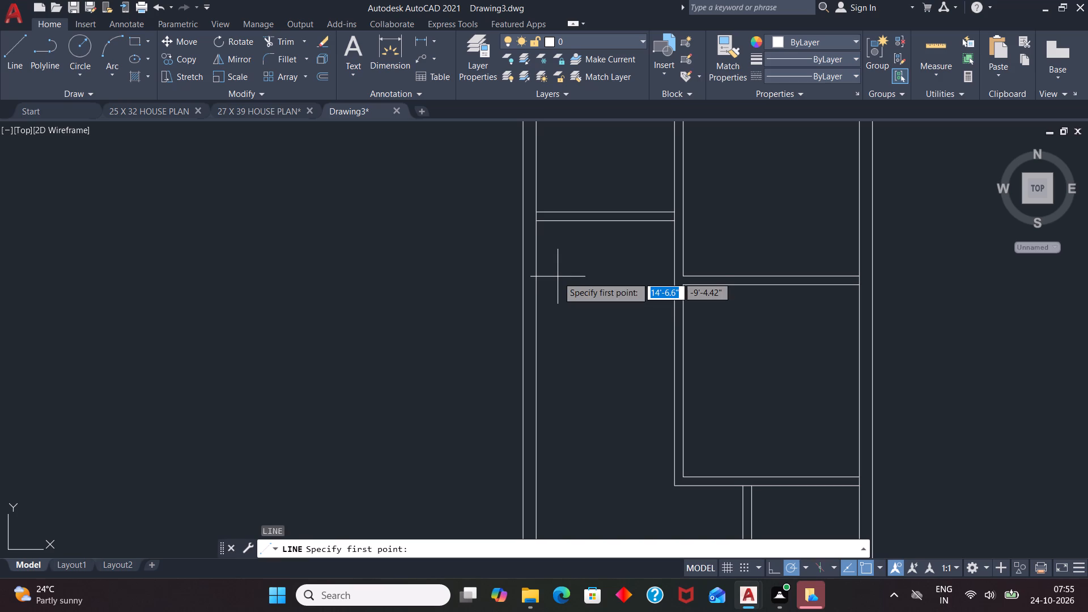
{"action": "type", "text": "TK"}
{"action": "key", "text": "Return"}
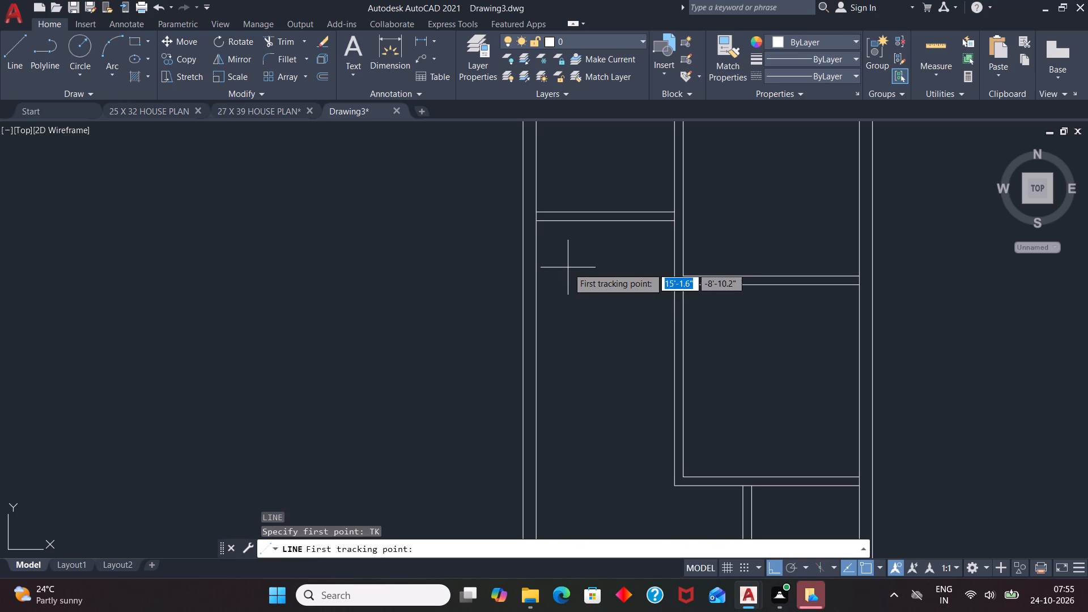
{"action": "left_click", "coordinate": [537, 220]}
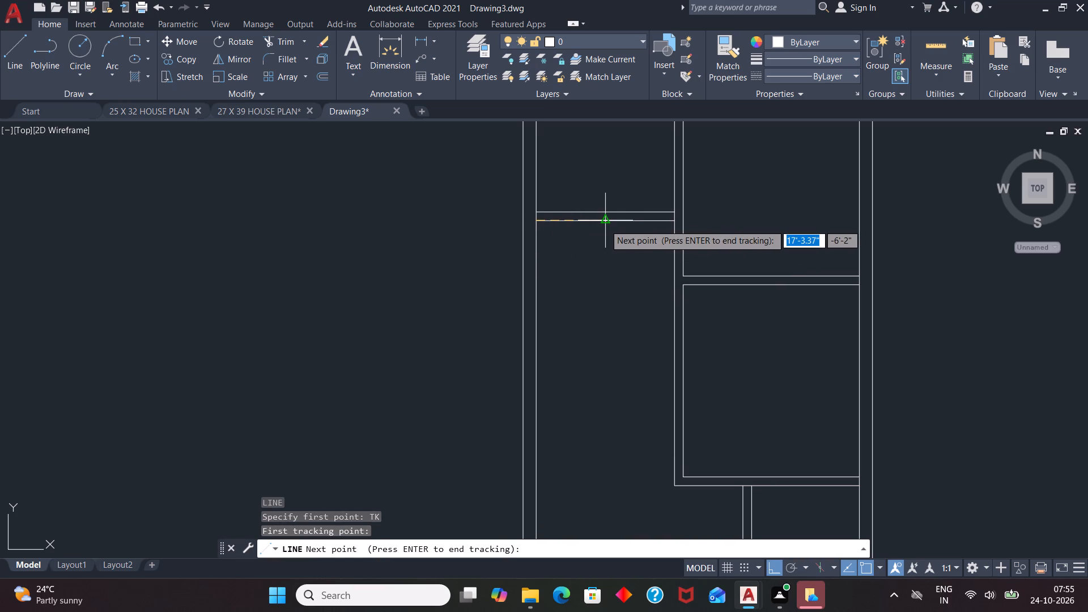
{"action": "type", "text": "4'"}
{"action": "key", "text": "3"}
{"action": "key", "text": "shift+quotedbl"}
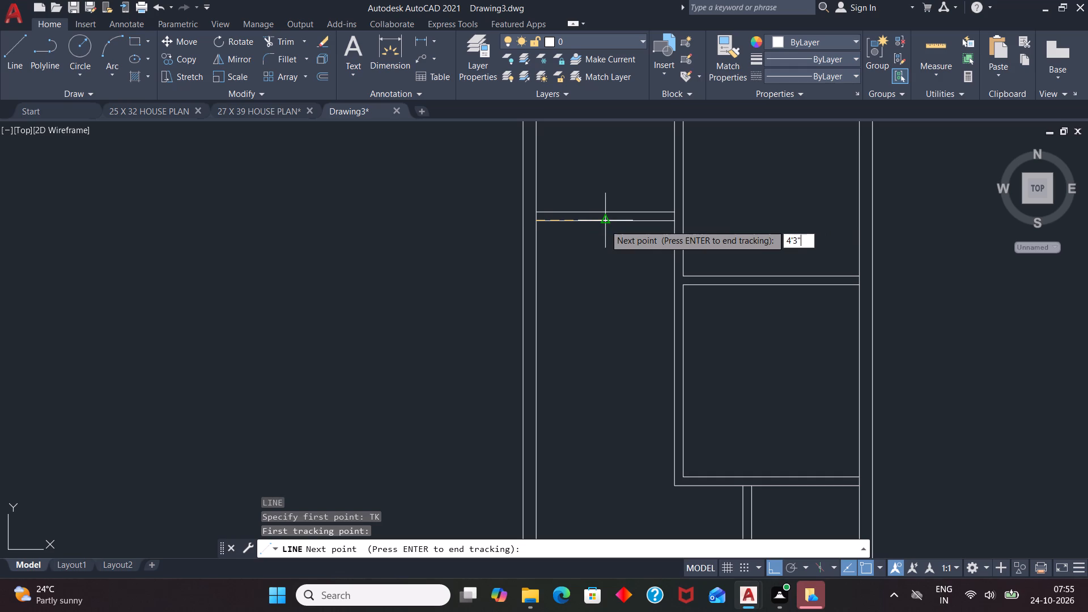
{"action": "key", "text": "Return"}
{"action": "key", "text": "Return"}
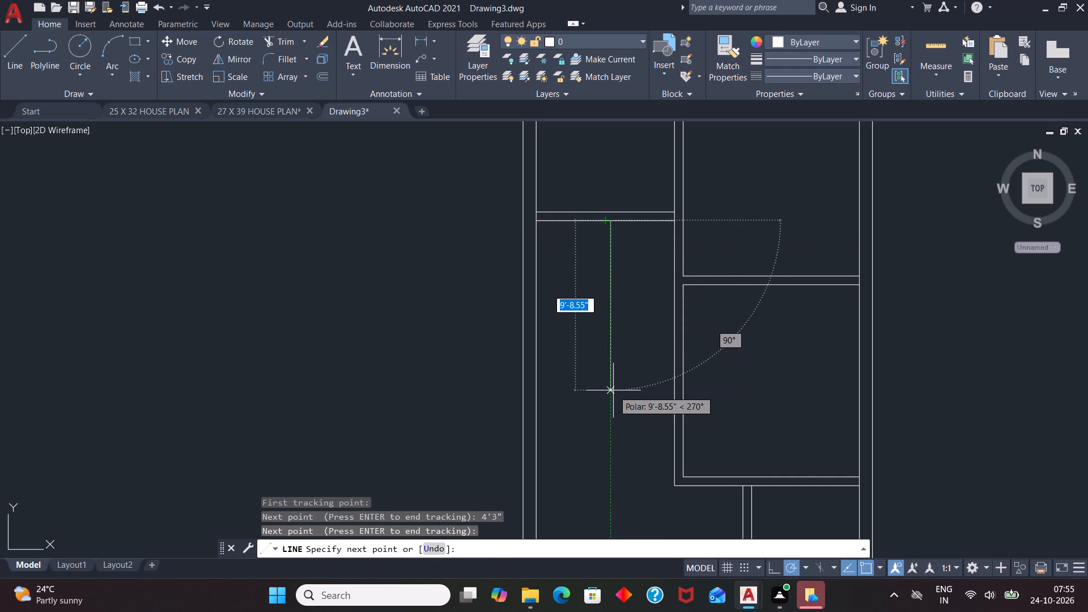
{"action": "key", "text": "6"}
{"action": "type", "text": "'11"}
{"action": "key", "text": "shift+quotedbl"}
{"action": "key", "text": "Return"}
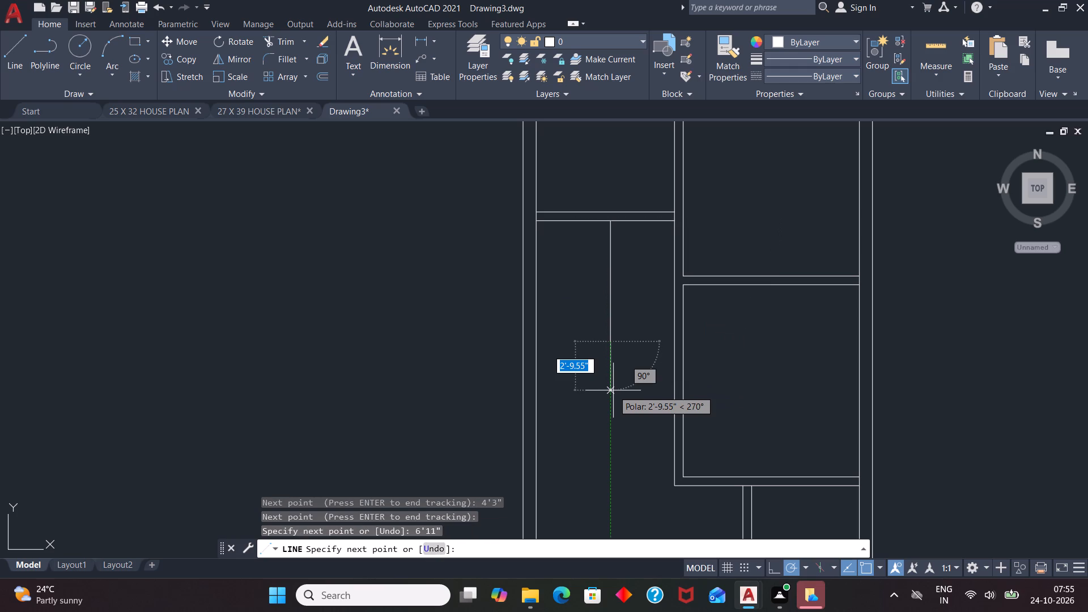
{"action": "left_click", "coordinate": [536, 344]}
{"action": "key", "text": "space"}
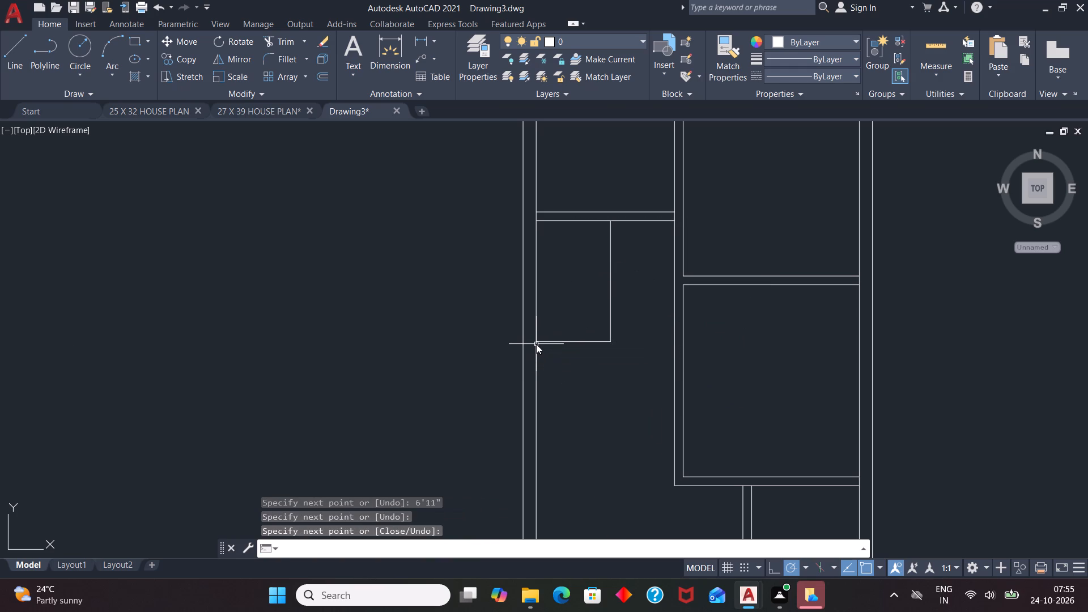
Offset the new room's bottom line 6" downward and its vertical line 6" to the right.
{"action": "key", "text": "o"}
{"action": "key", "text": "Return"}
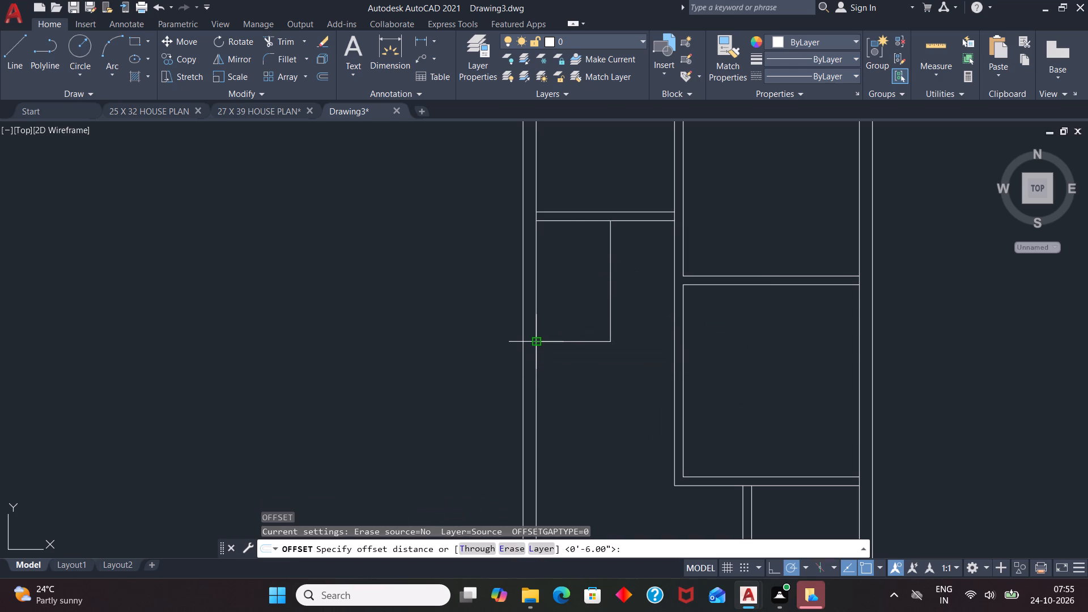
{"action": "key", "text": "6"}
{"action": "key", "text": "Return"}
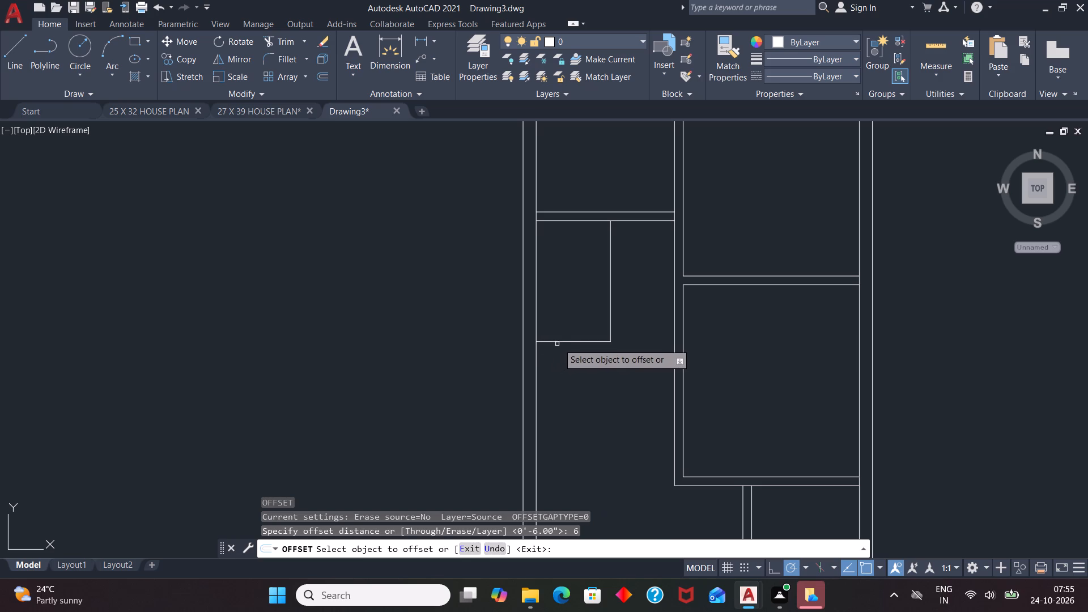
{"action": "left_click", "coordinate": [560, 342]}
{"action": "left_click", "coordinate": [570, 361]}
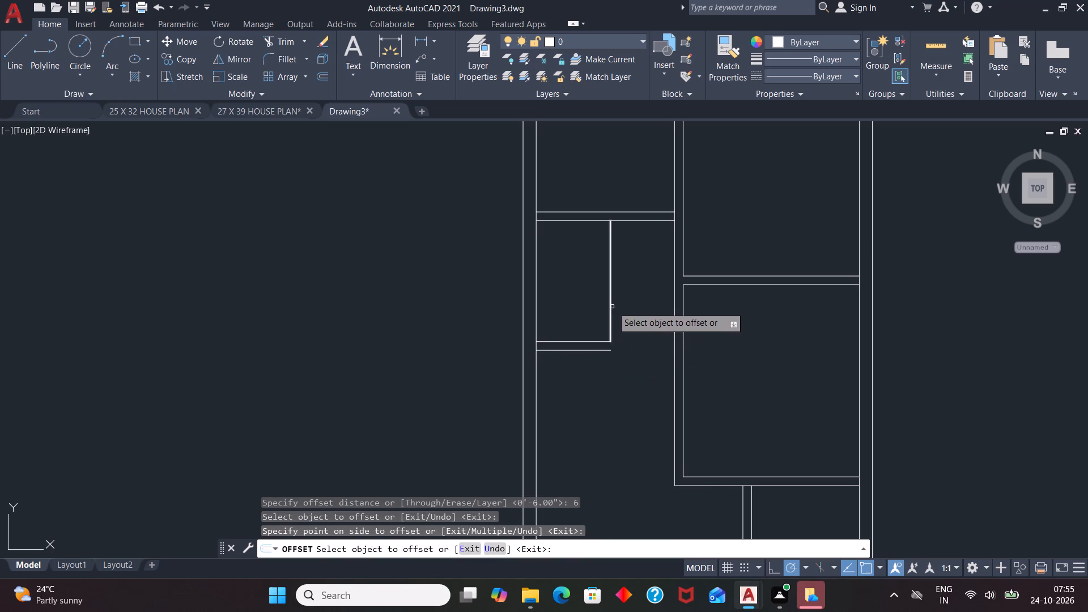
{"action": "left_click", "coordinate": [613, 307]}
{"action": "left_click", "coordinate": [610, 314]}
{"action": "left_click", "coordinate": [621, 314]}
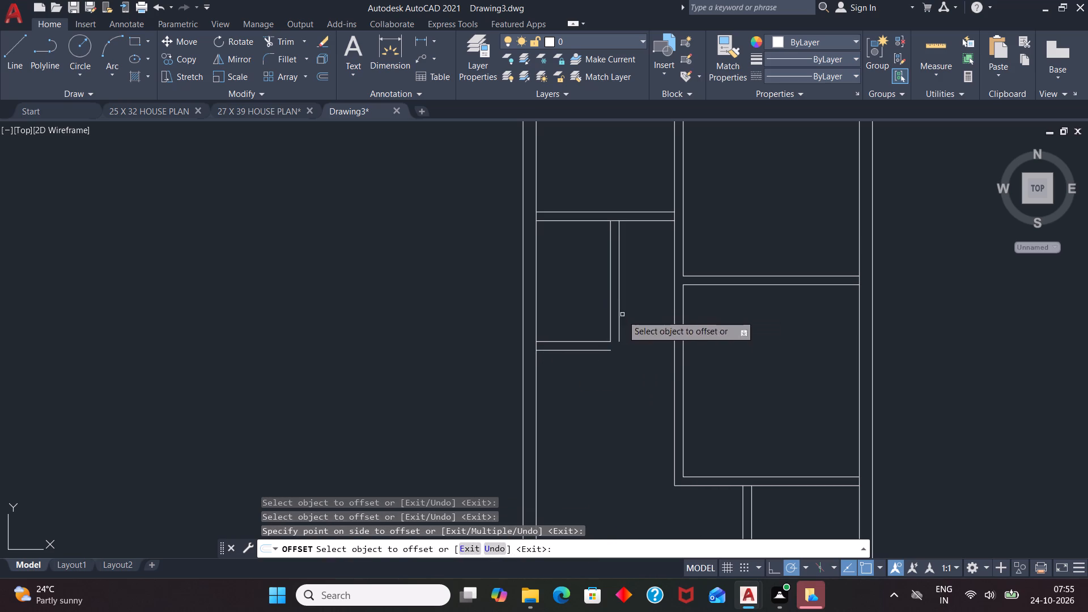
{"action": "key", "text": "space"}
Draw a horizontal line from the right end of the room's lower outer line, running past the outer vertical line.
{"action": "key", "text": "l"}
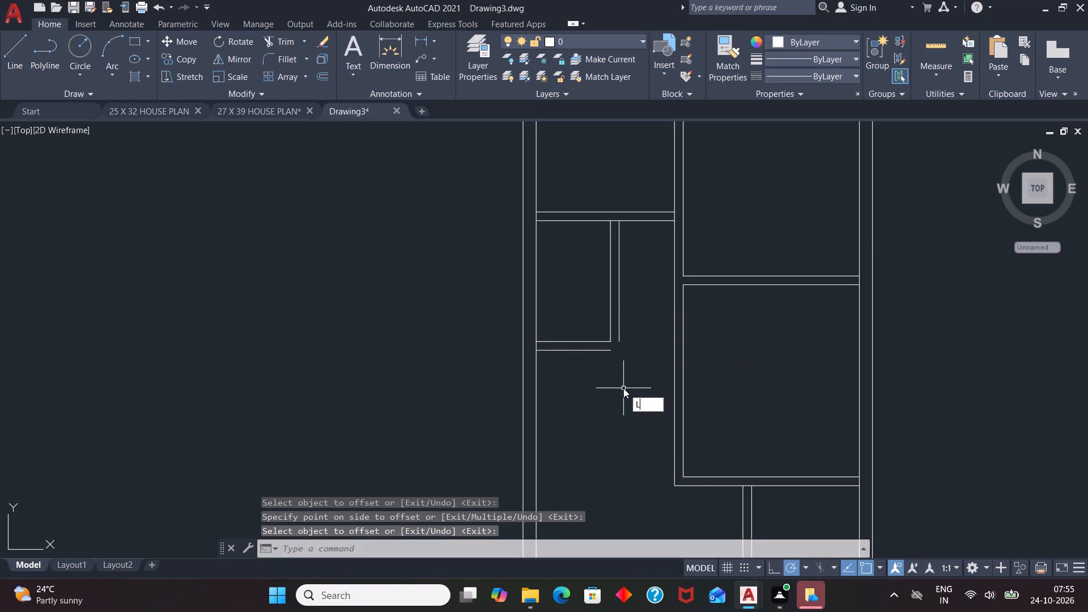
{"action": "key", "text": "Return"}
{"action": "scroll", "coordinate": [620, 358], "scroll_direction": "up", "scroll_amount": 3}
{"action": "left_click", "coordinate": [583, 334]}
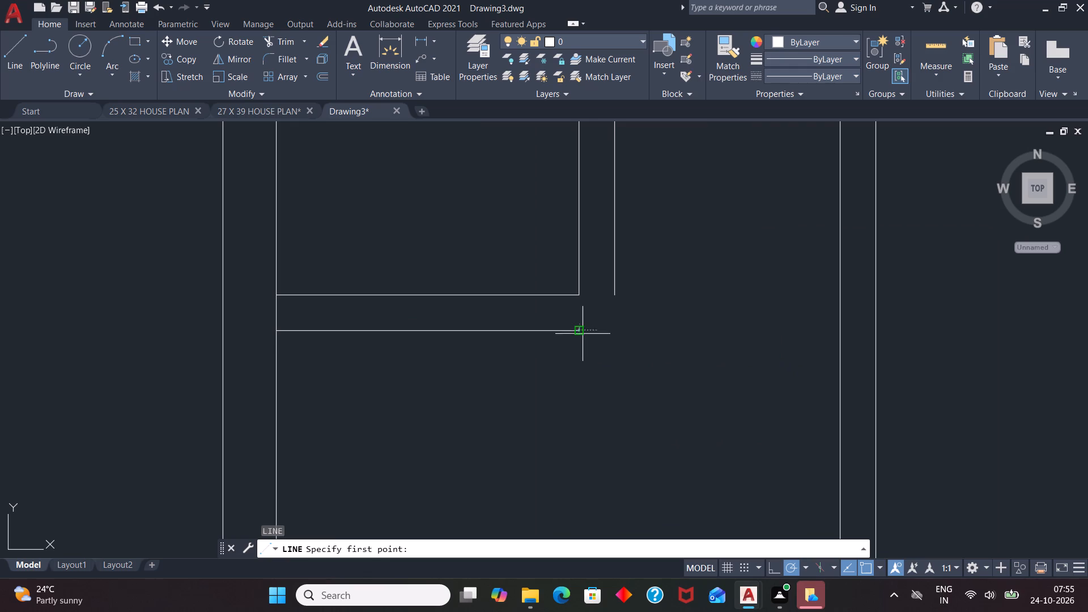
{"action": "left_click", "coordinate": [674, 332]}
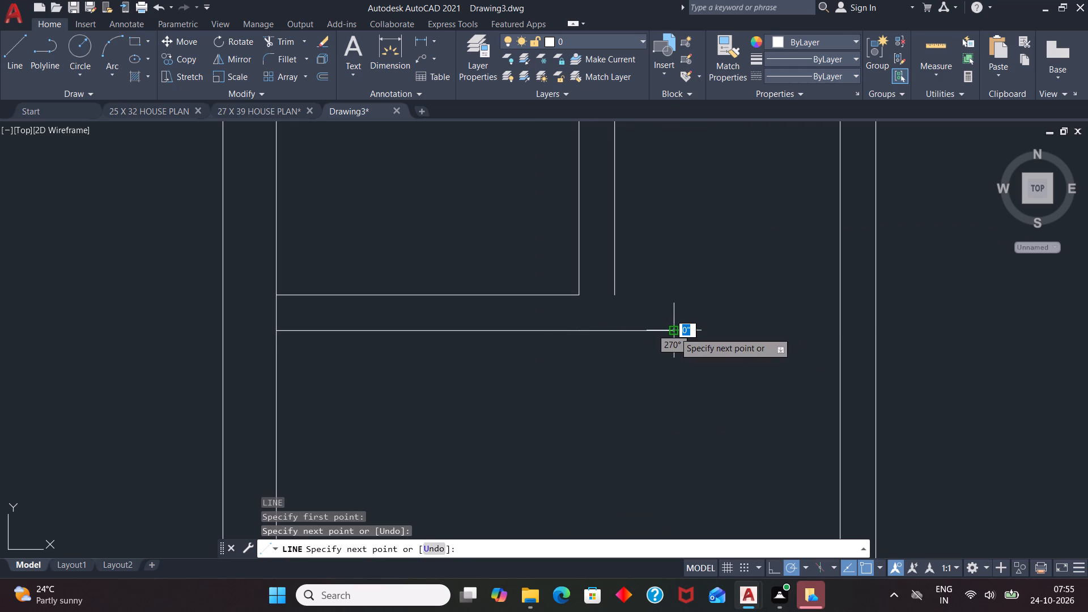
{"action": "key", "text": "space"}
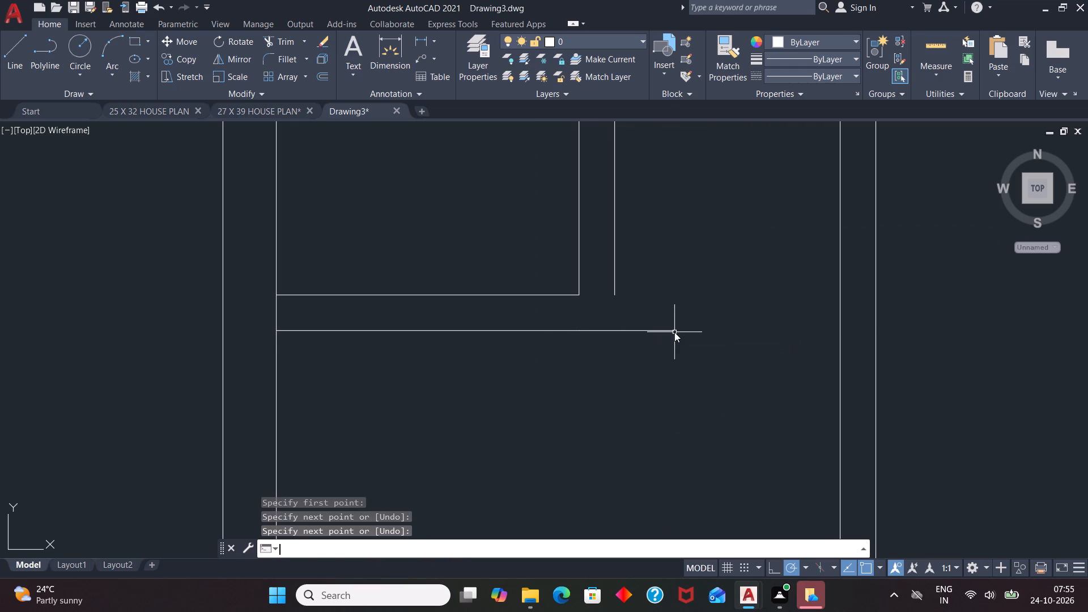
Extend the room's outer vertical line down to the lower outer horizontal line.
{"action": "type", "text": "EX"}
{"action": "key", "text": "Return"}
{"action": "key", "text": "Return"}
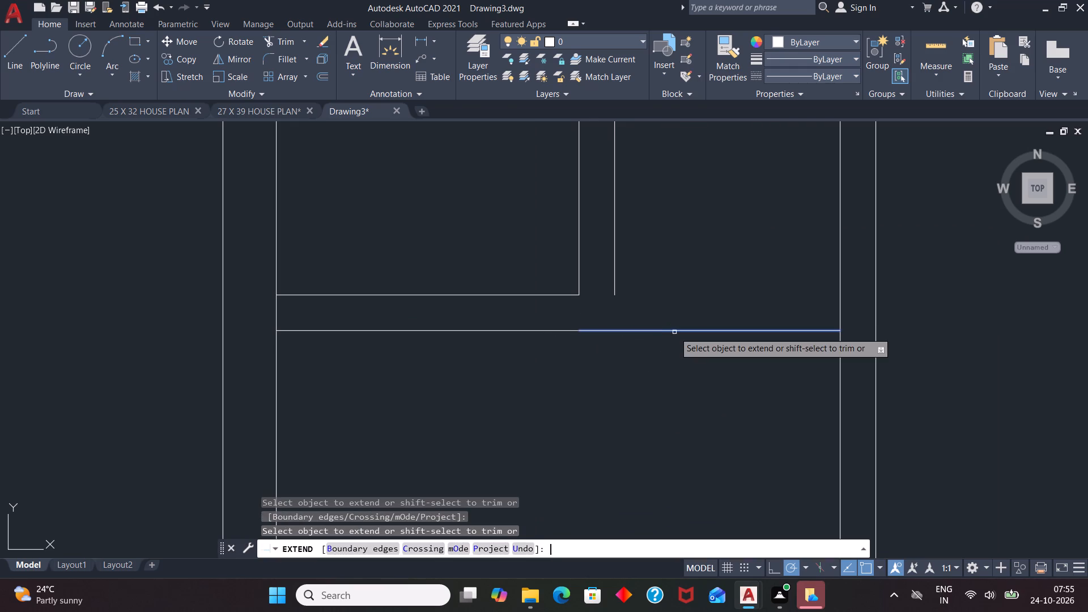
{"action": "left_click", "coordinate": [616, 258]}
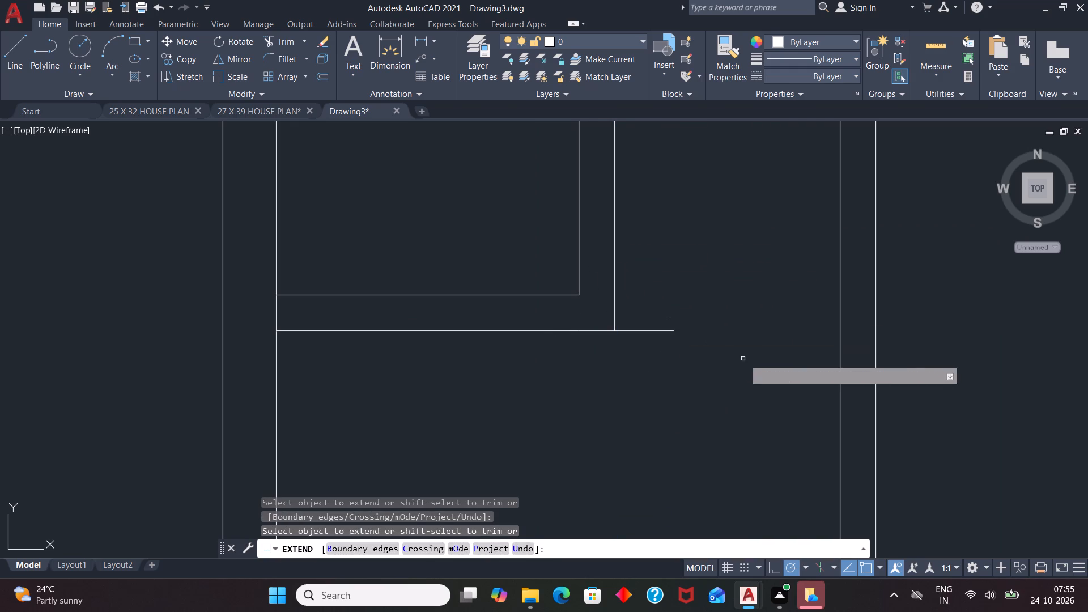
{"action": "key", "text": "space"}
Trim the horizontal line's overhang beyond the room's outer vertical line to close the wall corner.
{"action": "type", "text": "TR"}
{"action": "key", "text": "Return"}
{"action": "key", "text": "Return"}
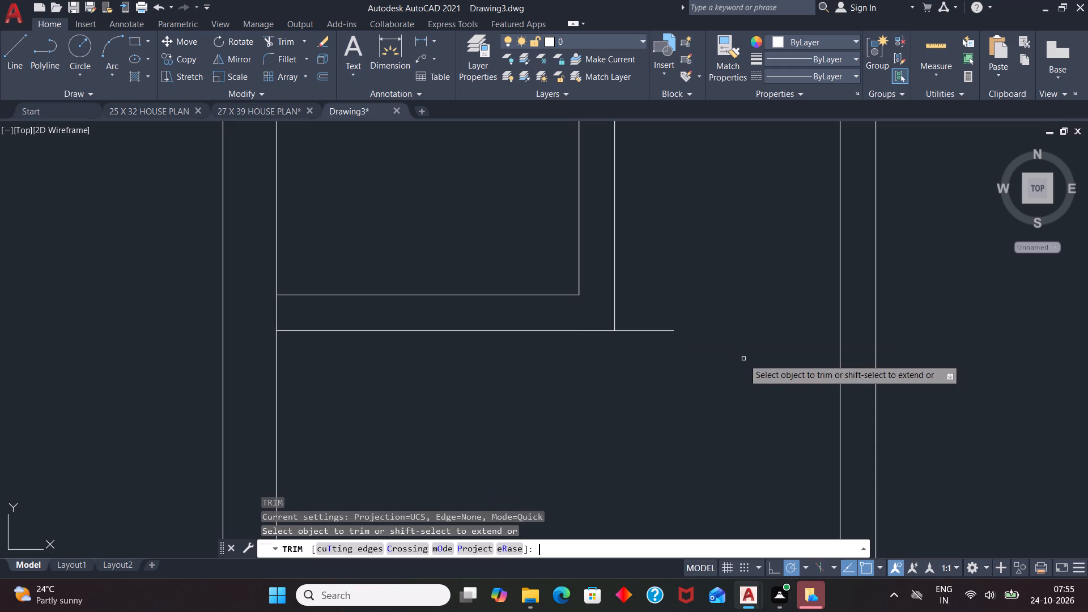
{"action": "left_click", "coordinate": [651, 329]}
{"action": "scroll", "coordinate": [652, 332], "scroll_direction": "down", "scroll_amount": 2}
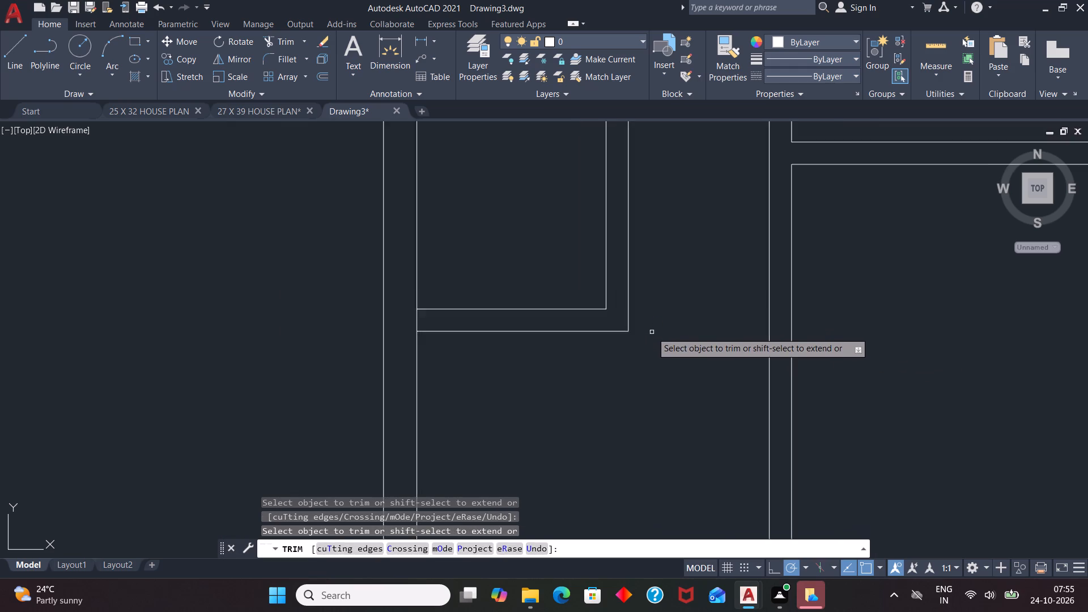
{"action": "scroll", "coordinate": [652, 333], "scroll_direction": "down", "scroll_amount": 1}
{"action": "key", "text": "Escape"}
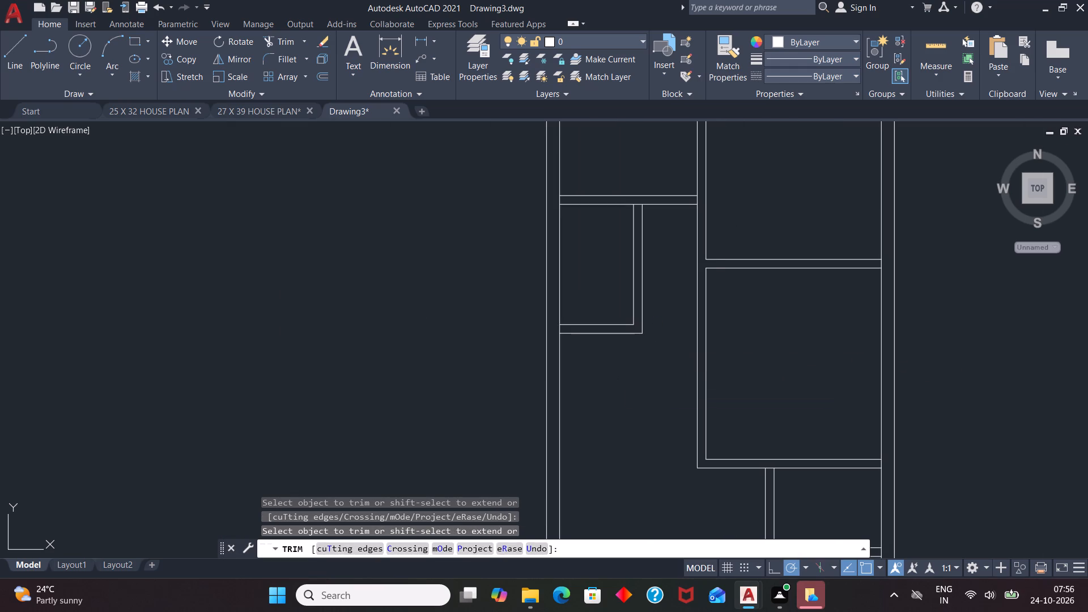
Trim the upper-left cross wall's lower line between the new vertical partition's two faces to open the wall junction.
{"action": "scroll", "coordinate": [609, 381], "scroll_direction": "down", "scroll_amount": 2}
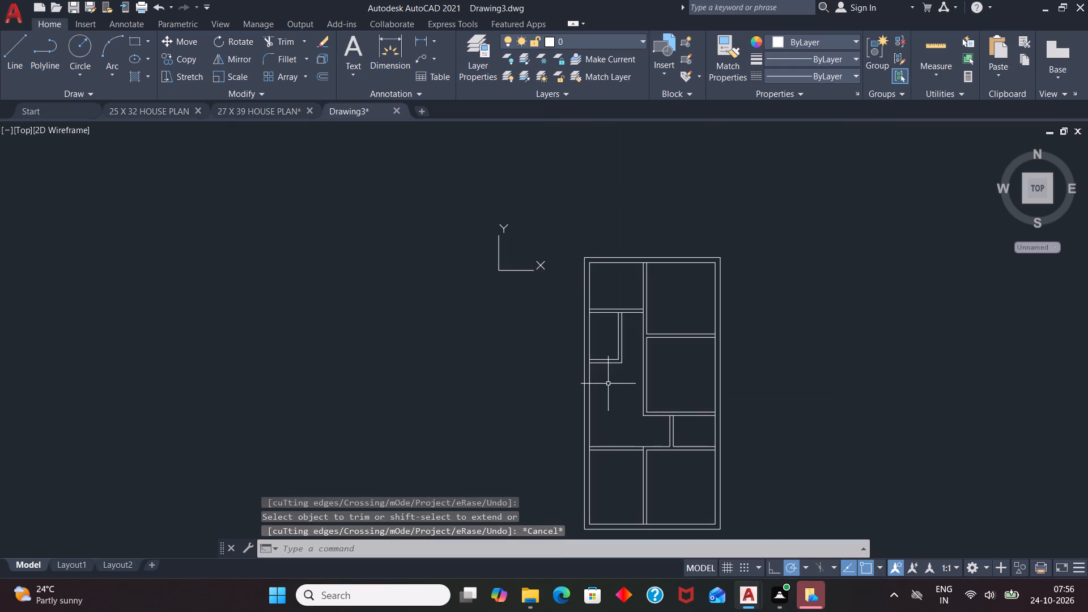
{"action": "scroll", "coordinate": [643, 321], "scroll_direction": "up", "scroll_amount": 2}
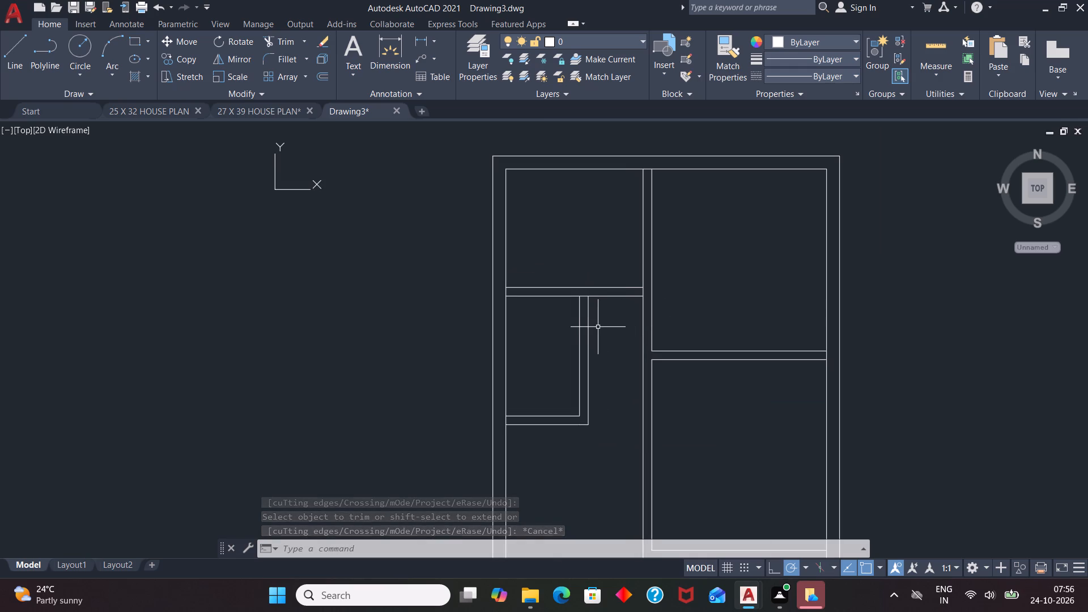
{"action": "type", "text": "TR"}
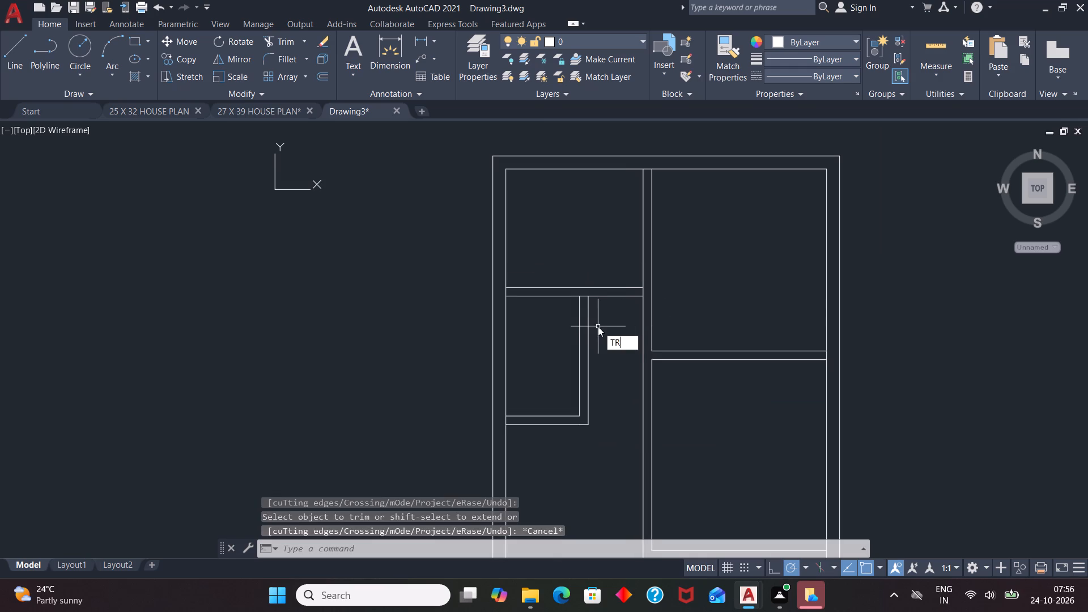
{"action": "key", "text": "Return"}
{"action": "key", "text": "Return"}
{"action": "scroll", "coordinate": [596, 310], "scroll_direction": "up", "scroll_amount": 2}
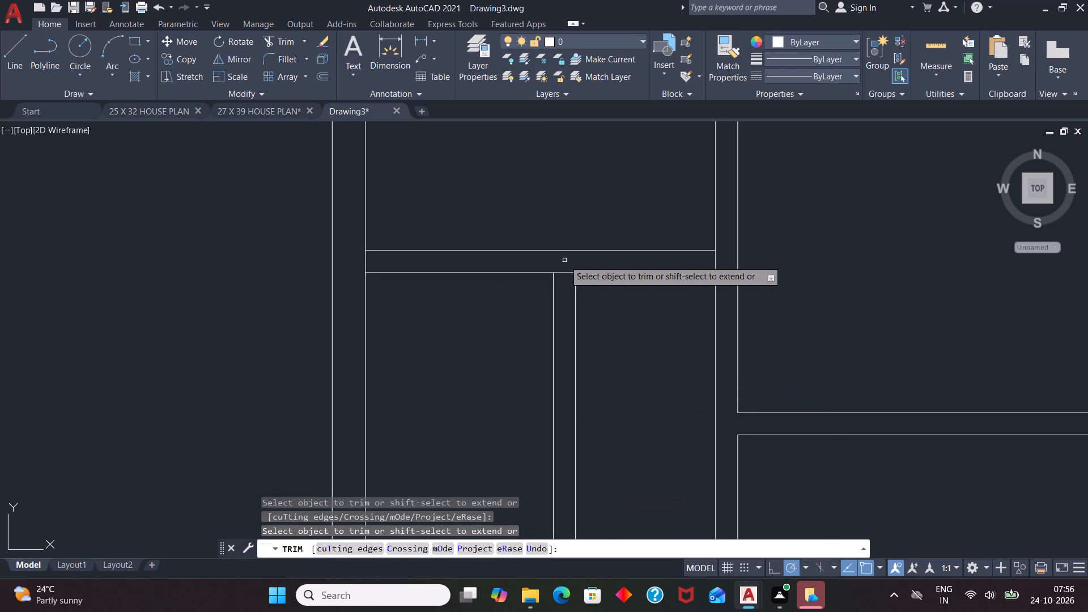
{"action": "left_click", "coordinate": [560, 275]}
{"action": "left_click", "coordinate": [562, 272]}
{"action": "scroll", "coordinate": [573, 260], "scroll_direction": "down", "scroll_amount": 2}
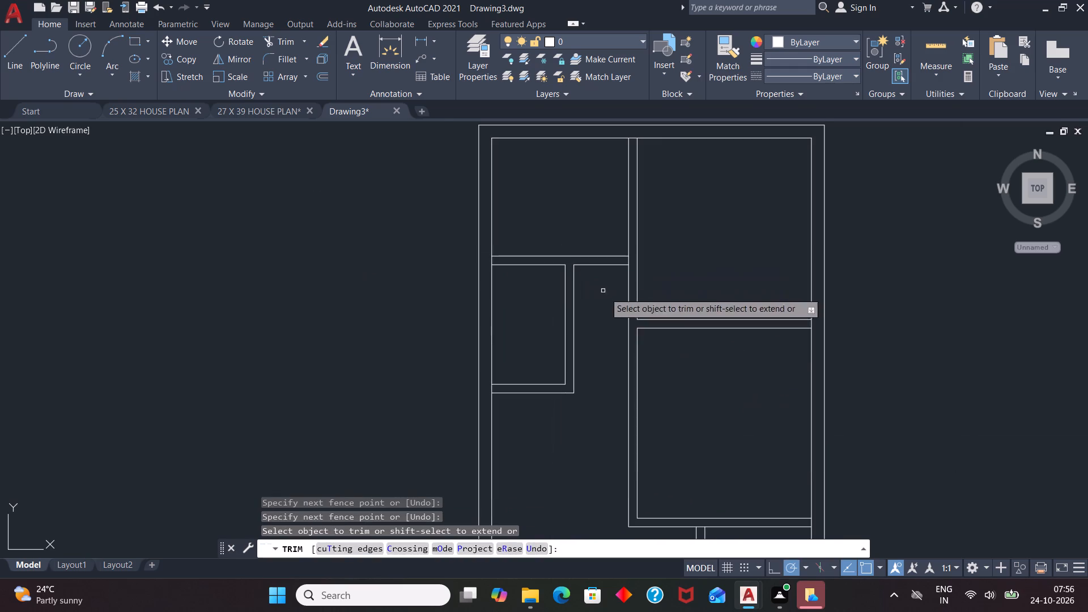
{"action": "key", "text": "space"}
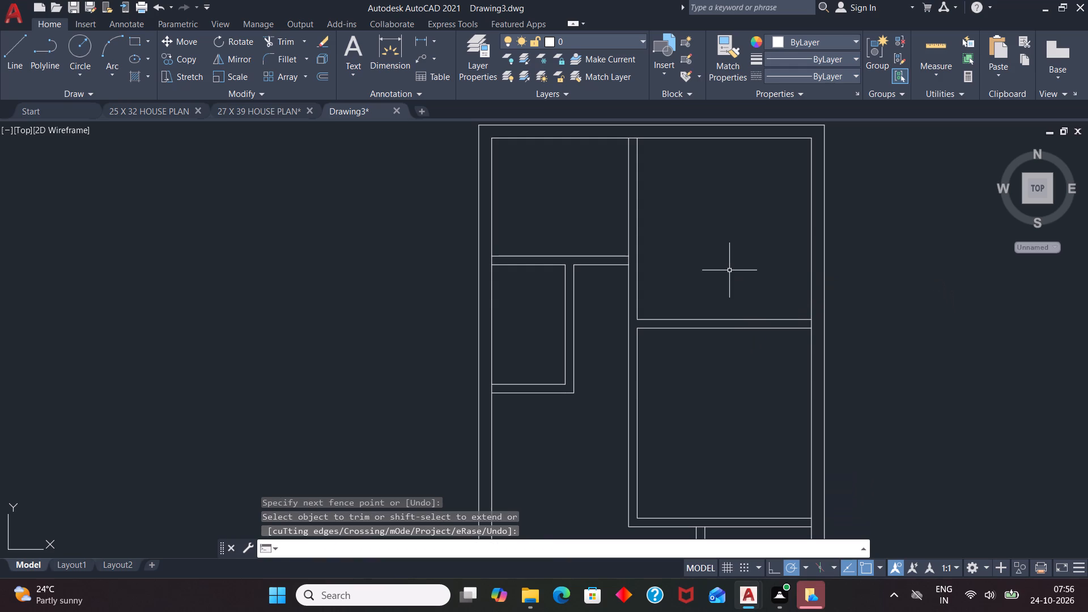
{"action": "scroll", "coordinate": [690, 270], "scroll_direction": "down", "scroll_amount": 2}
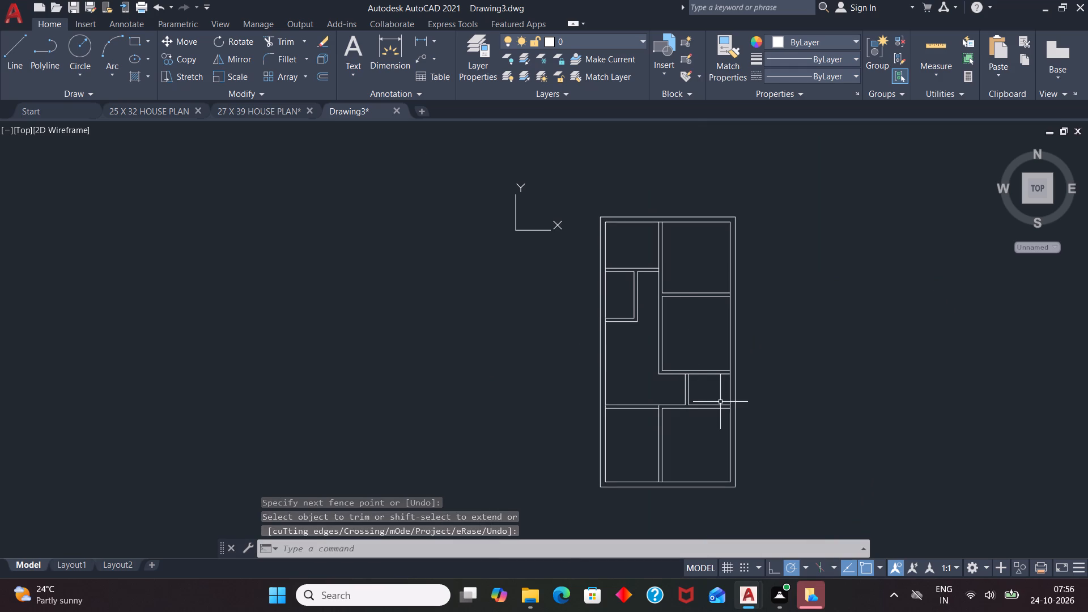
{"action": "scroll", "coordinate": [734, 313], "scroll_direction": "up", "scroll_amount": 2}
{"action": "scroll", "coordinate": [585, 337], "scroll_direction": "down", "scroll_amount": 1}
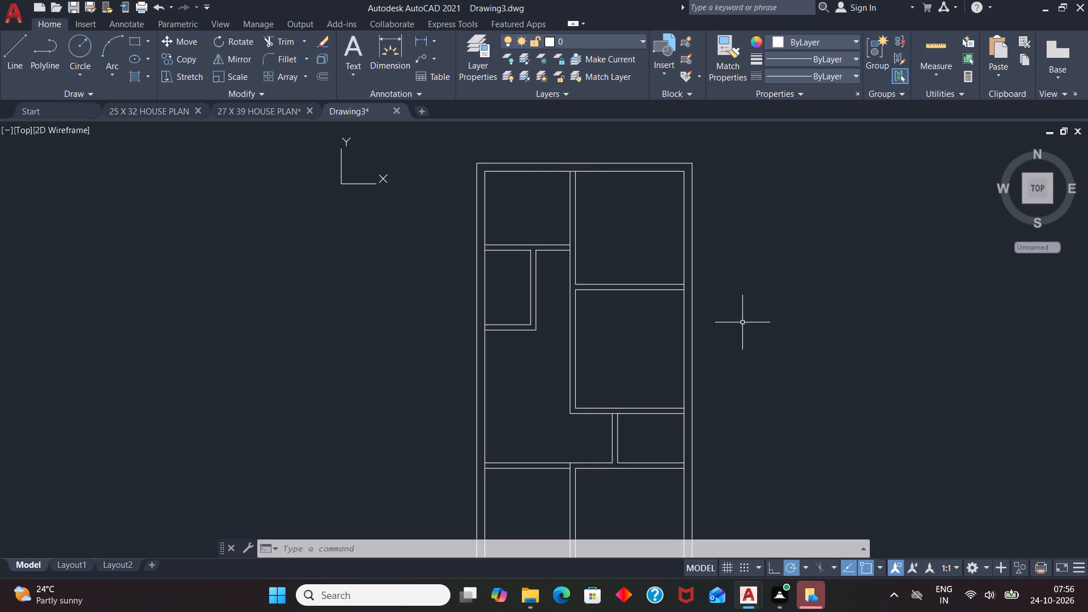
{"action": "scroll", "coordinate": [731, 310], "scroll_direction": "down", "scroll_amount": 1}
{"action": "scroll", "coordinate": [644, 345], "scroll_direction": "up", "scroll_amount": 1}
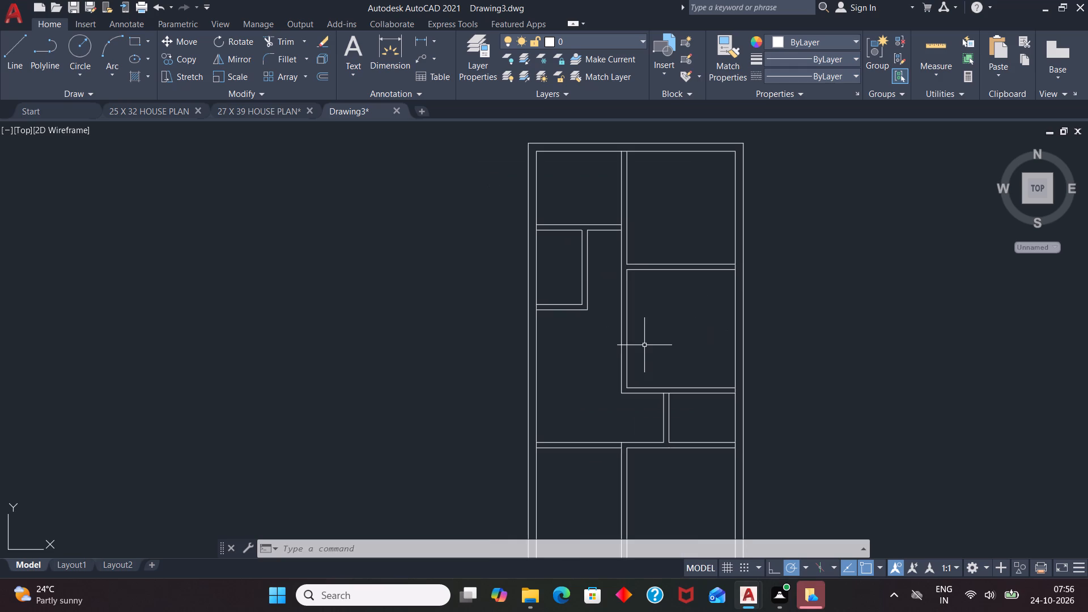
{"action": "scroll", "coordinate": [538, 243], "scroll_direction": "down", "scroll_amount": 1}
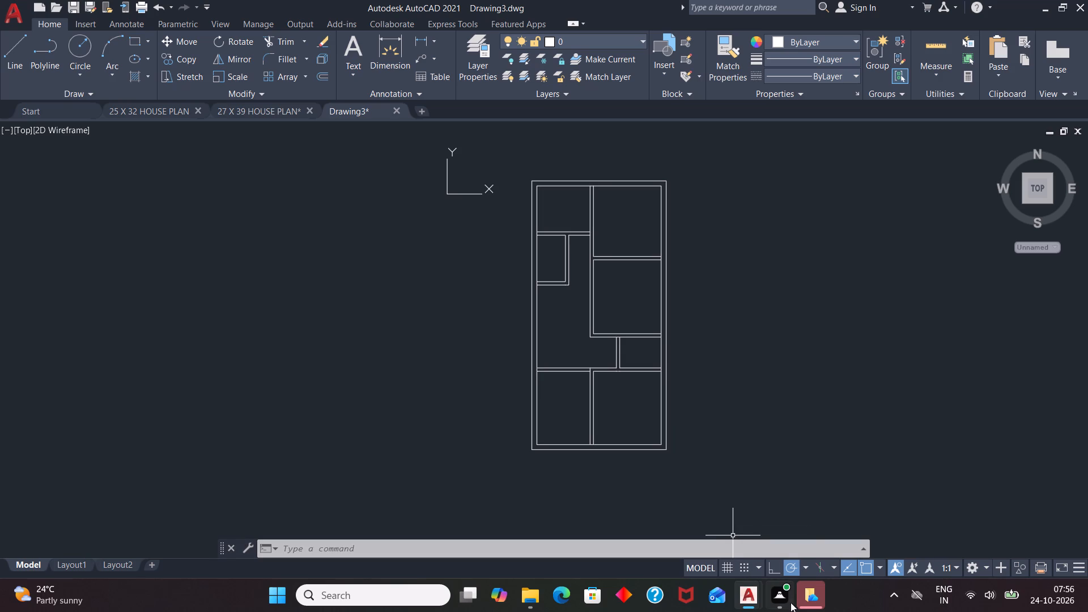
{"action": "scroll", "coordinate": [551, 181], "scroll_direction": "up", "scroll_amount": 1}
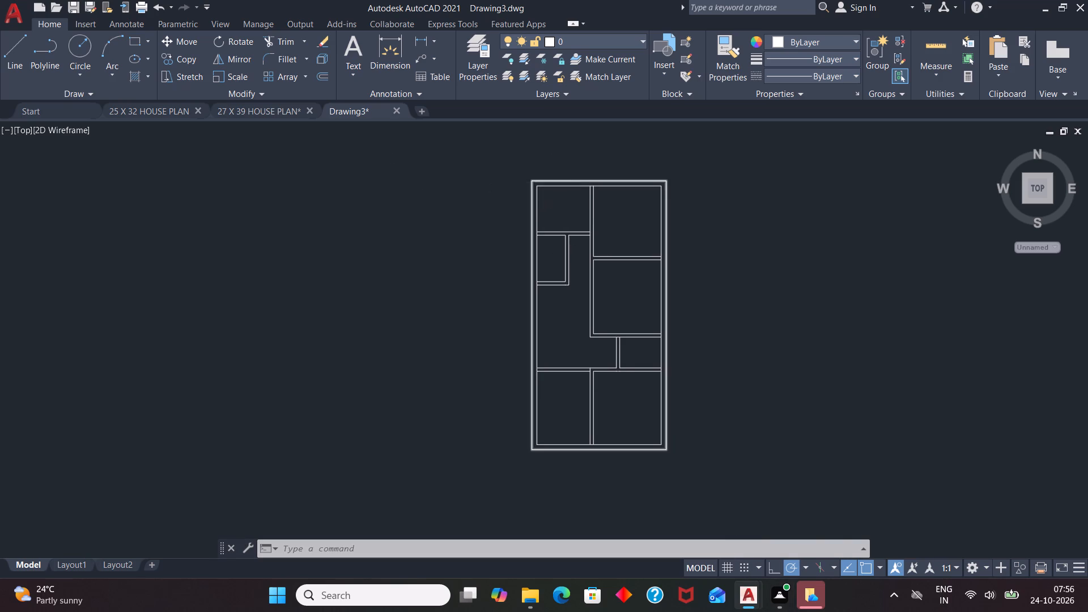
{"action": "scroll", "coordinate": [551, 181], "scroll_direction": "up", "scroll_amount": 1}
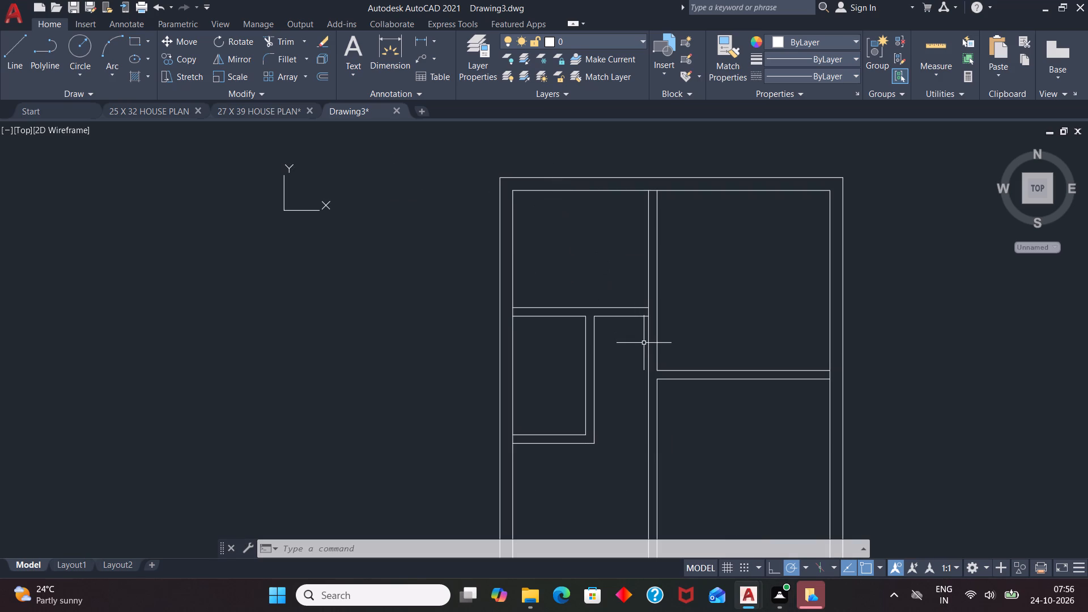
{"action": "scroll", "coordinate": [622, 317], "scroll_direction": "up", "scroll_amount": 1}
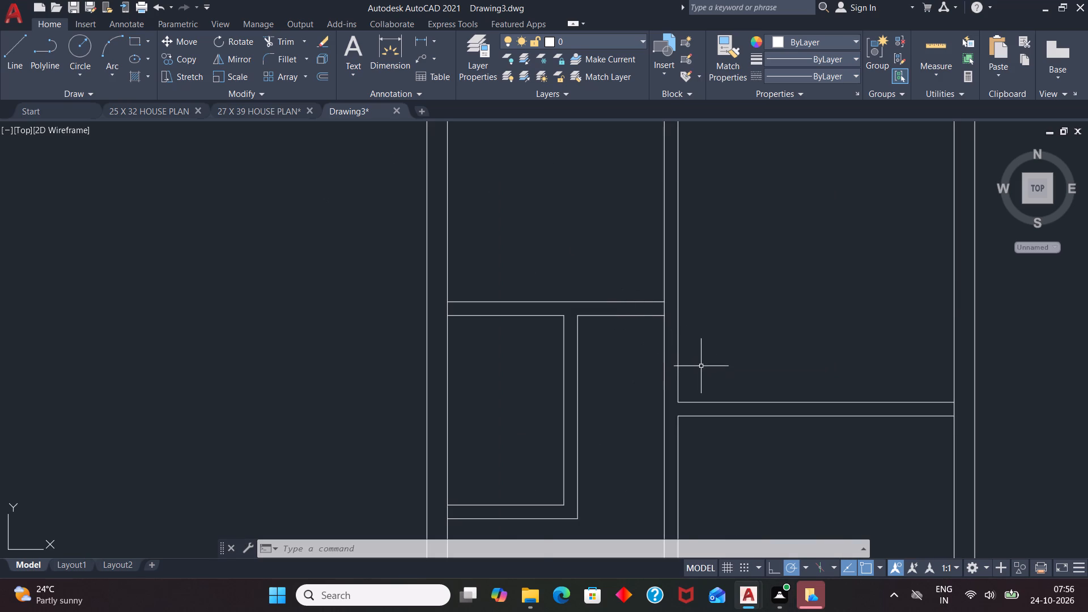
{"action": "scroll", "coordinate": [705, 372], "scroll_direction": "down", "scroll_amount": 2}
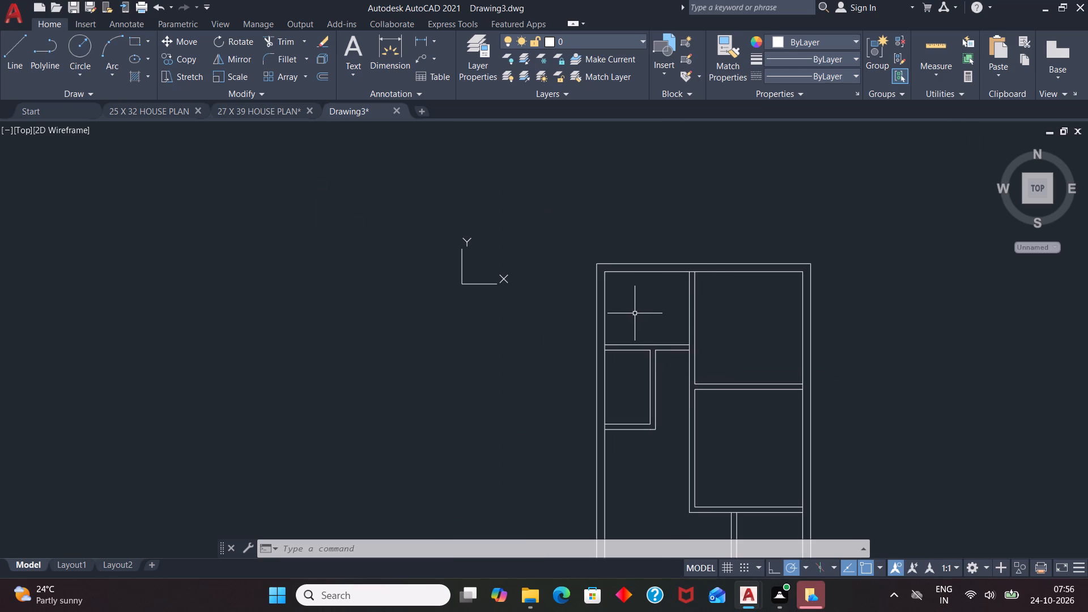
Draw a horizontal line across the upper-left room, 2' below the top wall's inner face, from the central partition to the left outer wall.
{"action": "key", "text": "l"}
{"action": "key", "text": "Return"}
{"action": "type", "text": "TK"}
{"action": "key", "text": "Return"}
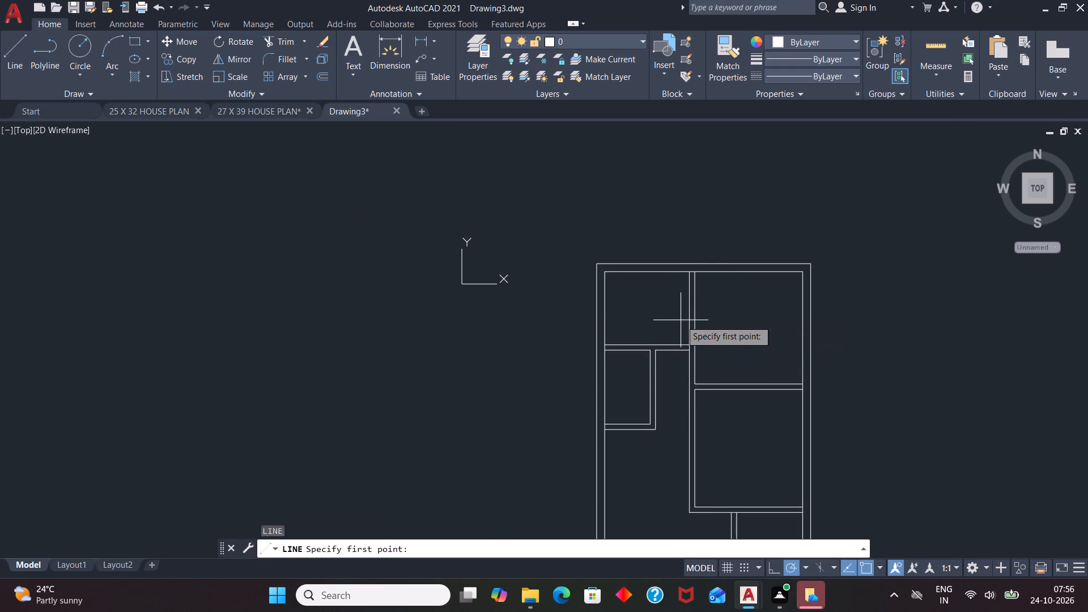
{"action": "scroll", "coordinate": [697, 269], "scroll_direction": "up", "scroll_amount": 3}
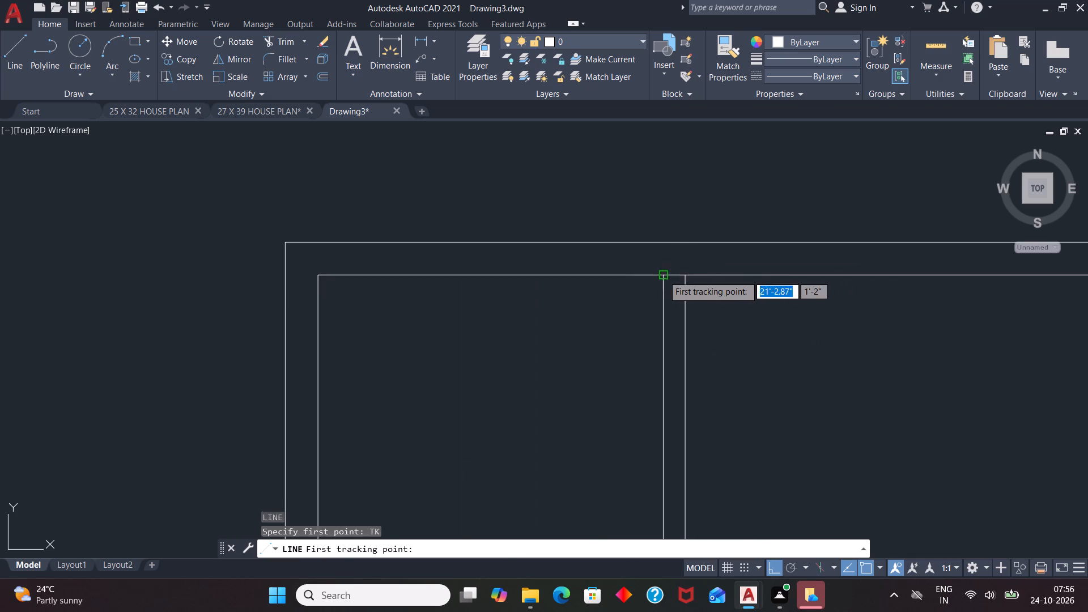
{"action": "left_click", "coordinate": [663, 275]}
{"action": "type", "text": "2'"}
{"action": "key", "text": "Return"}
{"action": "key", "text": "Return"}
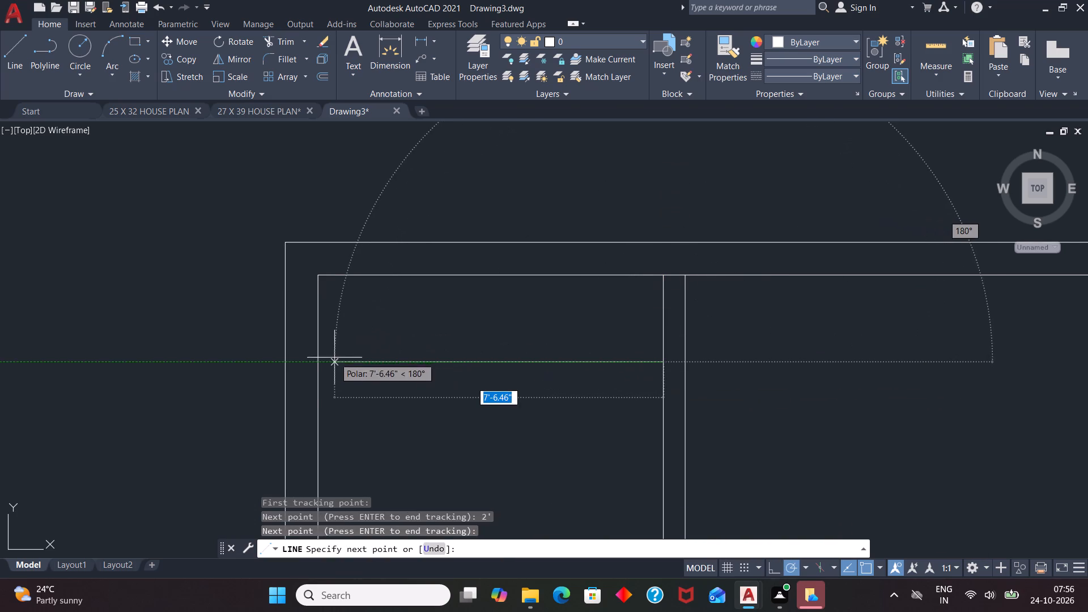
{"action": "left_click", "coordinate": [318, 362]}
{"action": "key", "text": "Escape"}
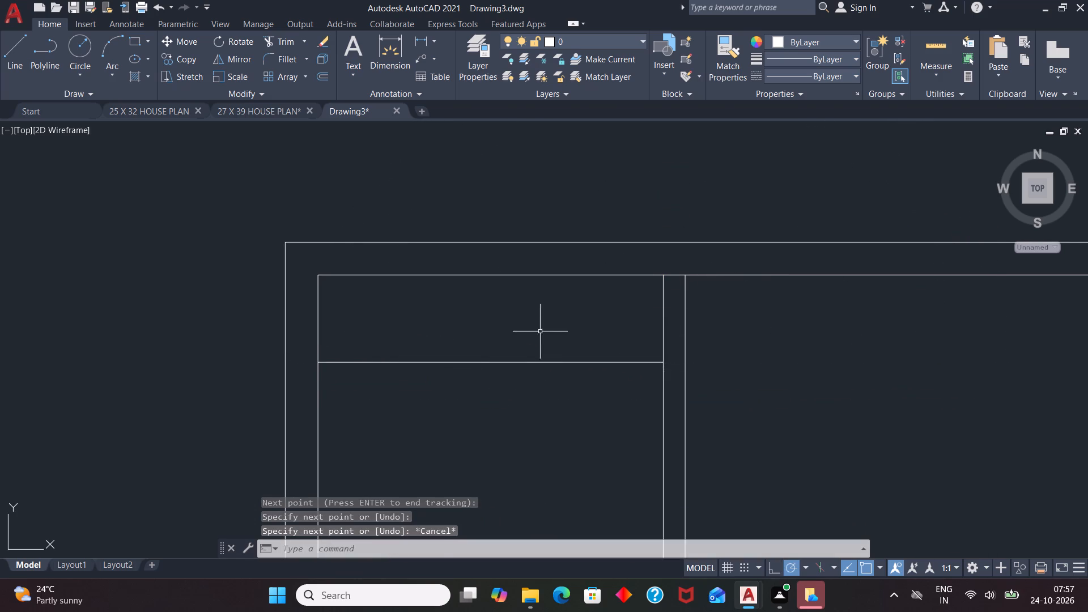
Draw a vertical line in the upper-left room, 2' from the left wall's inner face, from the cross wall up to the top wall.
{"action": "scroll", "coordinate": [544, 334], "scroll_direction": "down", "scroll_amount": 2}
{"action": "scroll", "coordinate": [655, 315], "scroll_direction": "down", "scroll_amount": 2}
{"action": "key", "text": "l"}
{"action": "key", "text": "Return"}
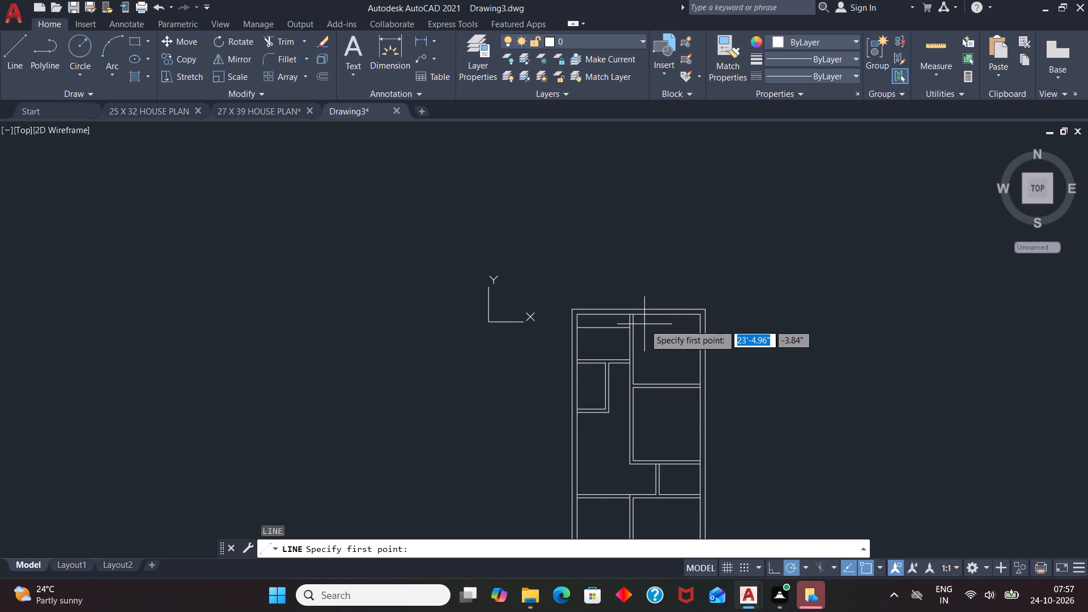
{"action": "key", "text": "t"}
{"action": "key", "text": "k"}
{"action": "key", "text": "Return"}
{"action": "scroll", "coordinate": [573, 362], "scroll_direction": "up", "scroll_amount": 2}
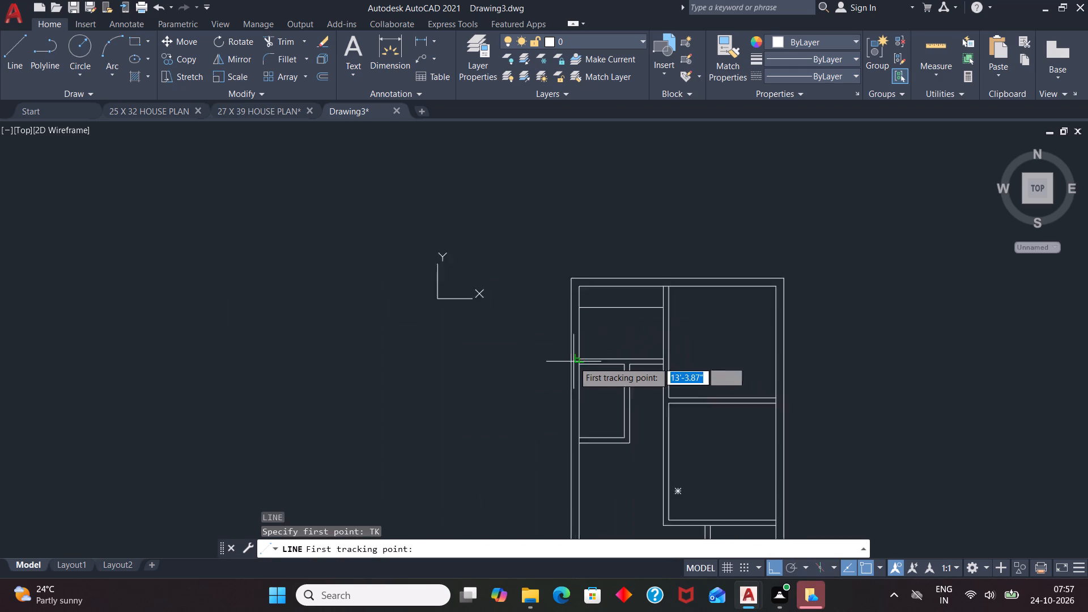
{"action": "scroll", "coordinate": [573, 362], "scroll_direction": "up", "scroll_amount": 3}
{"action": "left_click", "coordinate": [611, 345]}
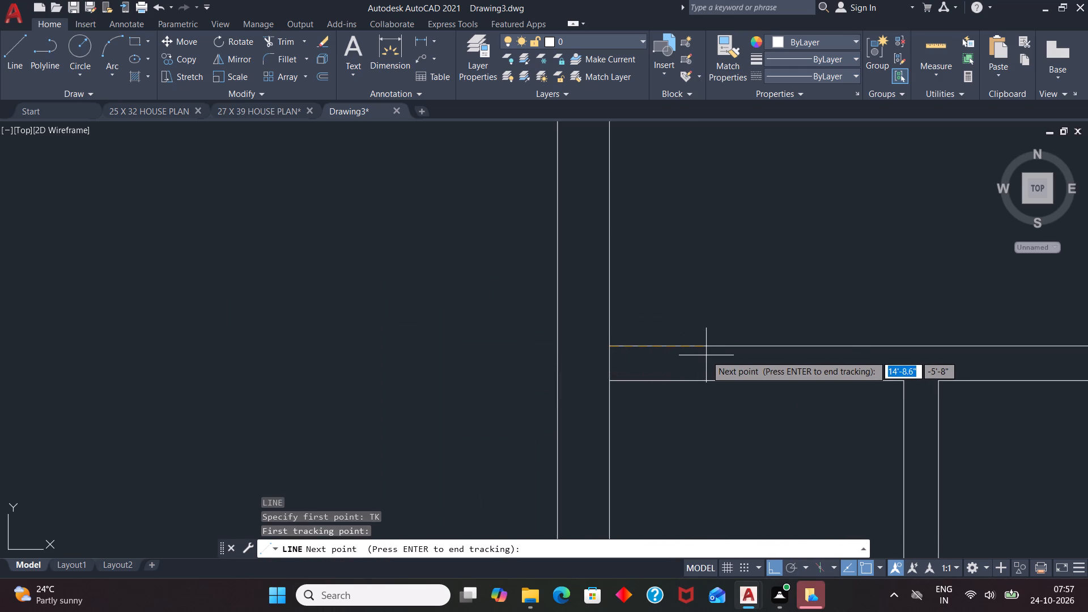
{"action": "key", "text": "2"}
{"action": "key", "text": "apostrophe"}
{"action": "key", "text": "Return"}
{"action": "key", "text": "Return"}
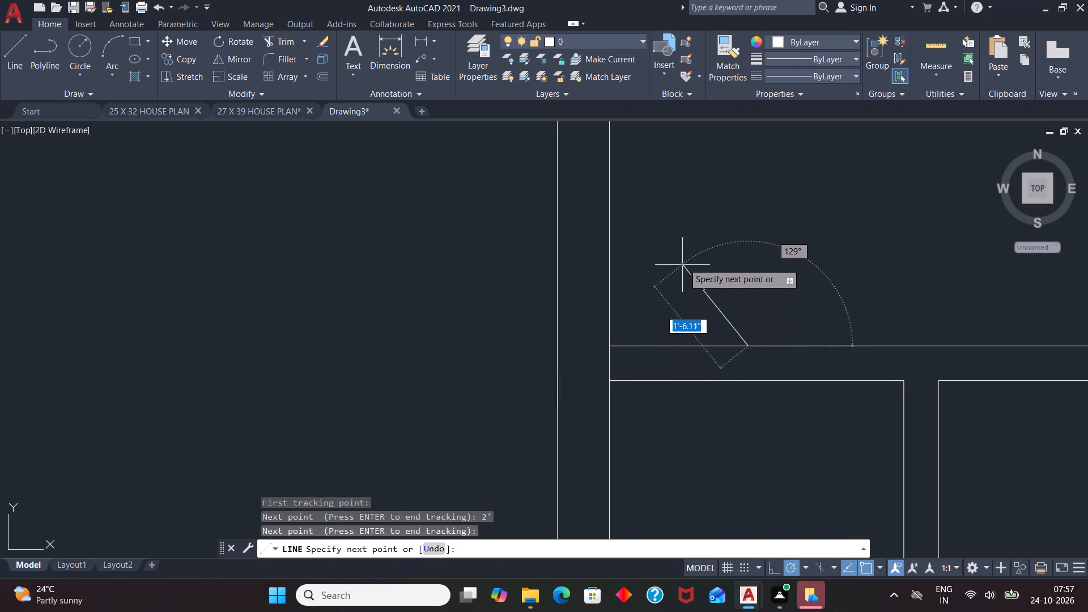
{"action": "scroll", "coordinate": [687, 257], "scroll_direction": "down", "scroll_amount": 3}
{"action": "left_click", "coordinate": [700, 164]}
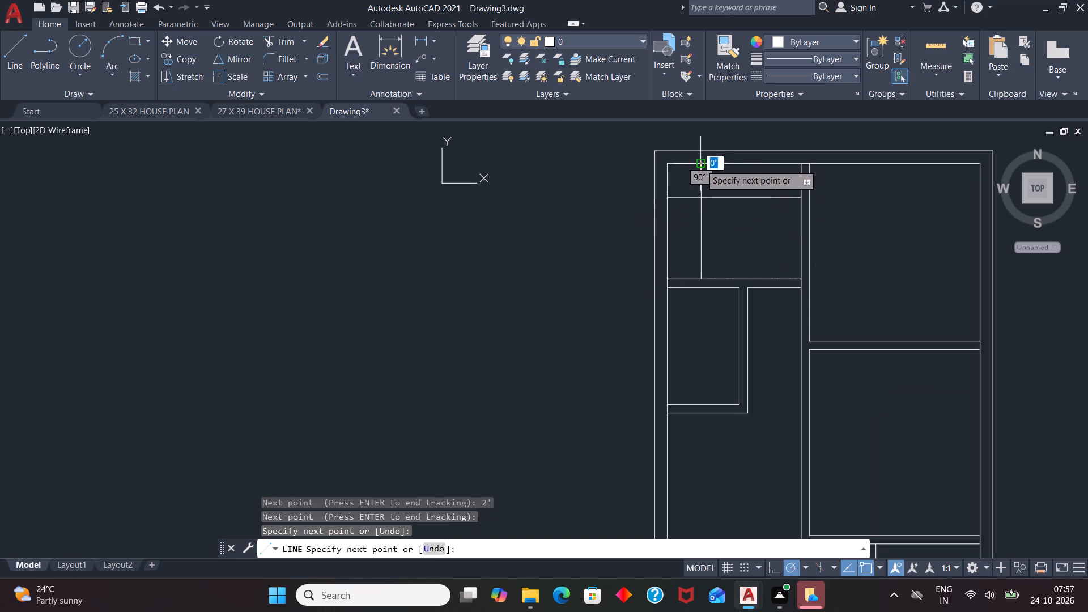
{"action": "key", "text": "Escape"}
Trim both new lines beyond their crossing in the upper-left room to leave a clean L-shaped counter edge.
{"action": "type", "text": "TR"}
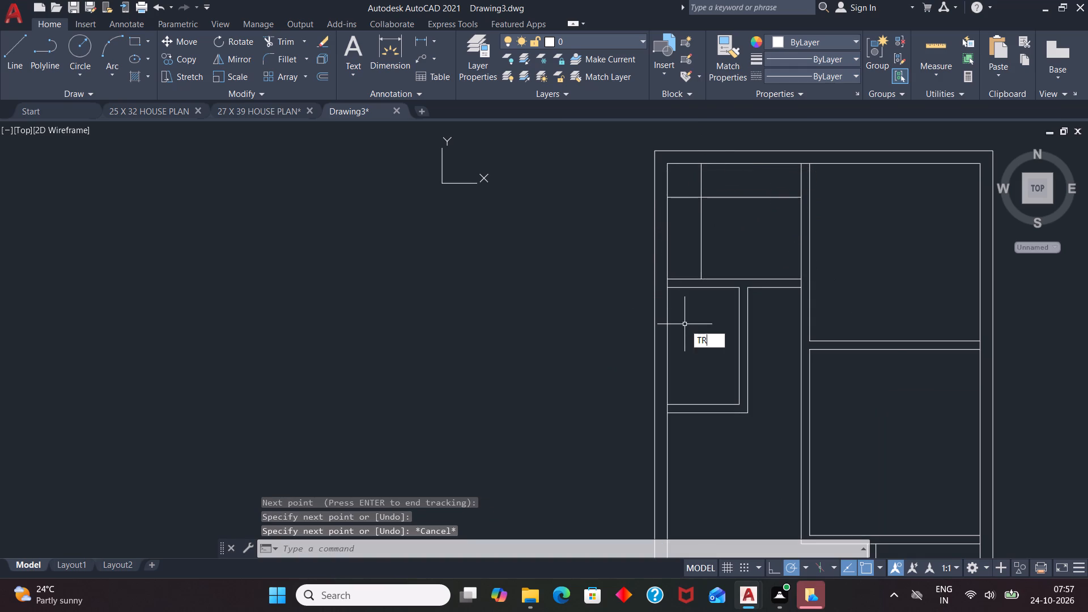
{"action": "key", "text": "Return"}
{"action": "key", "text": "Return"}
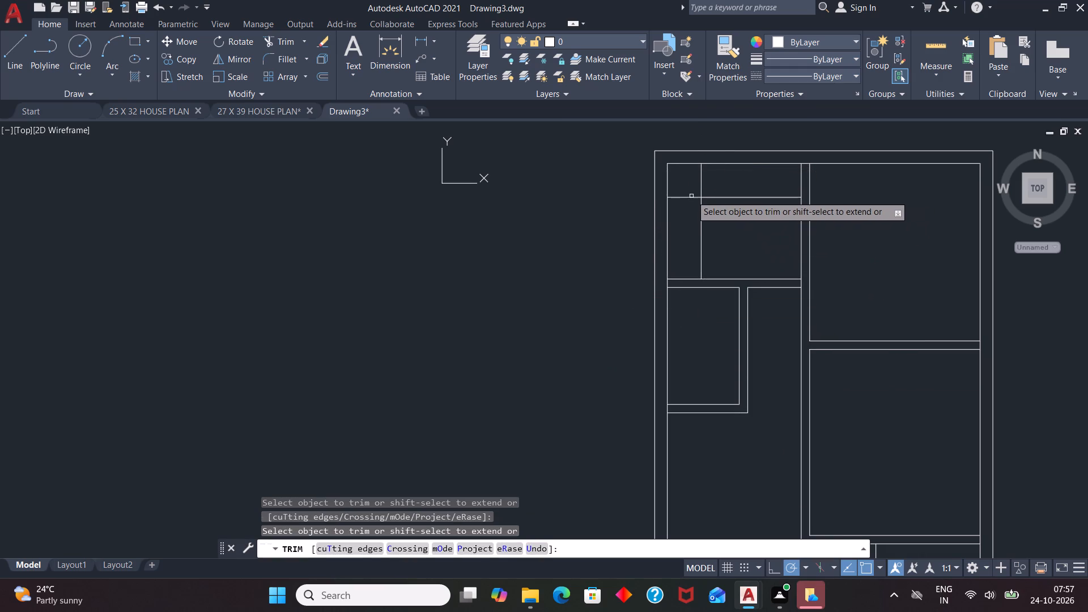
{"action": "left_click", "coordinate": [691, 196]}
{"action": "left_click", "coordinate": [702, 184]}
{"action": "key", "text": "Escape"}
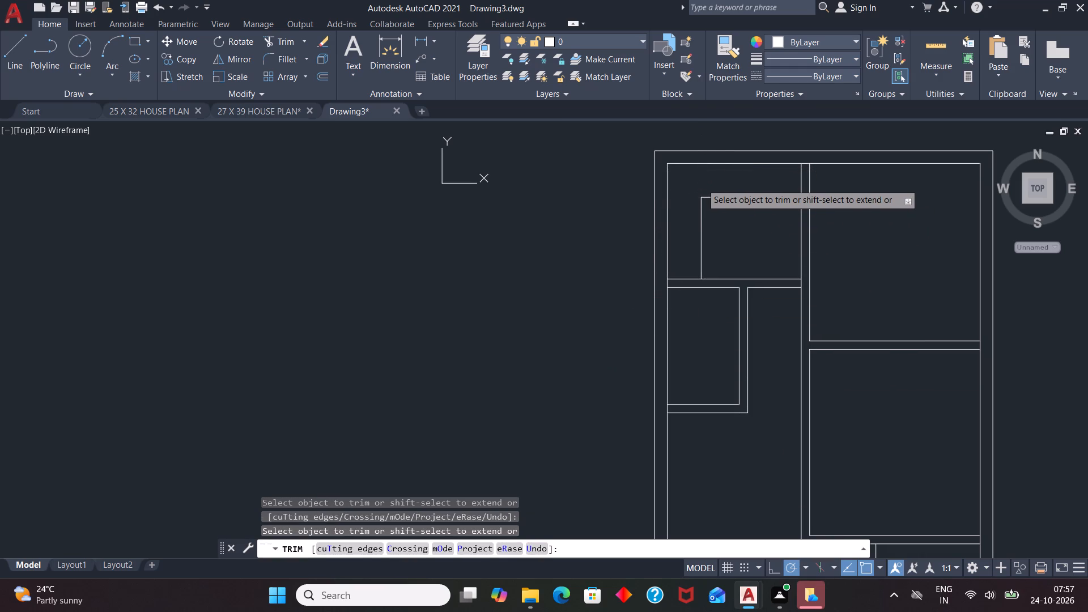
Draw a door jamb line across the upper-left room's lower cross wall, 4" from the central partition's near face.
{"action": "scroll", "coordinate": [714, 273], "scroll_direction": "down", "scroll_amount": 2}
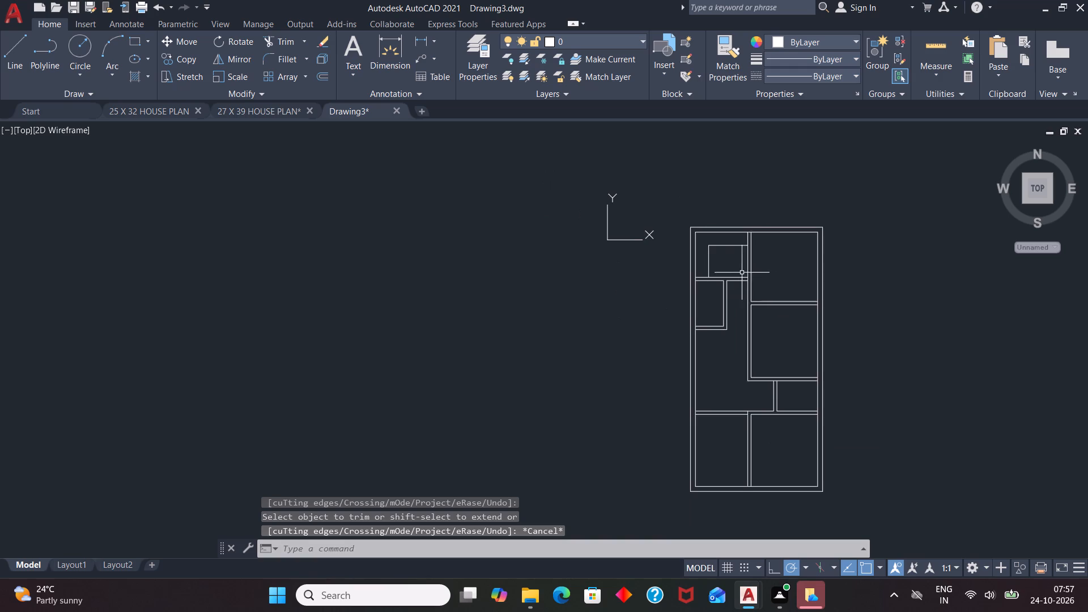
{"action": "scroll", "coordinate": [737, 276], "scroll_direction": "down", "scroll_amount": 1}
{"action": "scroll", "coordinate": [788, 280], "scroll_direction": "up", "scroll_amount": 1}
{"action": "scroll", "coordinate": [695, 283], "scroll_direction": "up", "scroll_amount": 1}
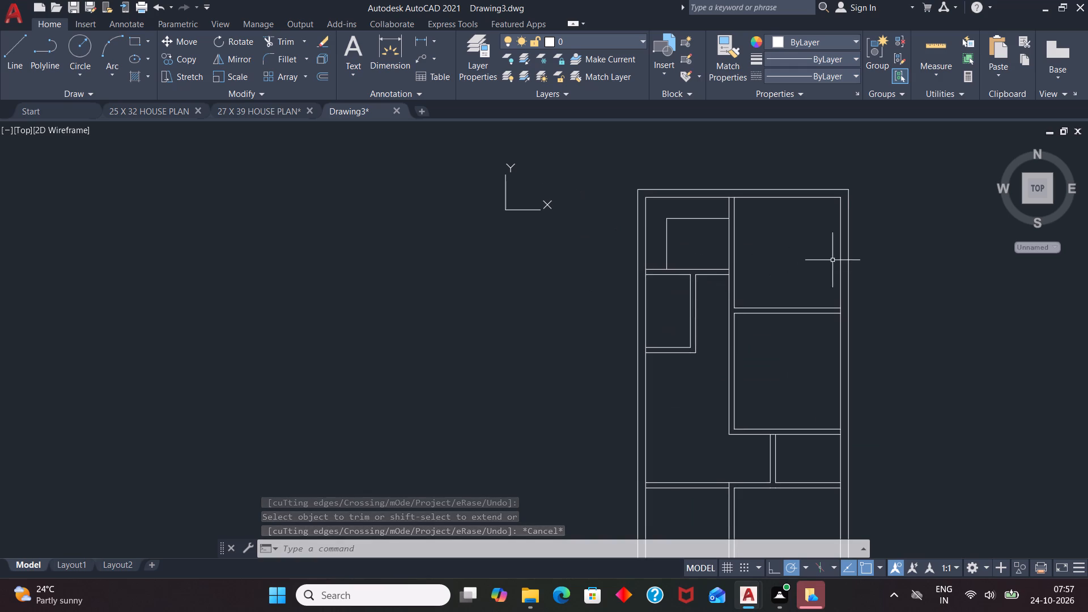
{"action": "scroll", "coordinate": [643, 267], "scroll_direction": "down", "scroll_amount": 1}
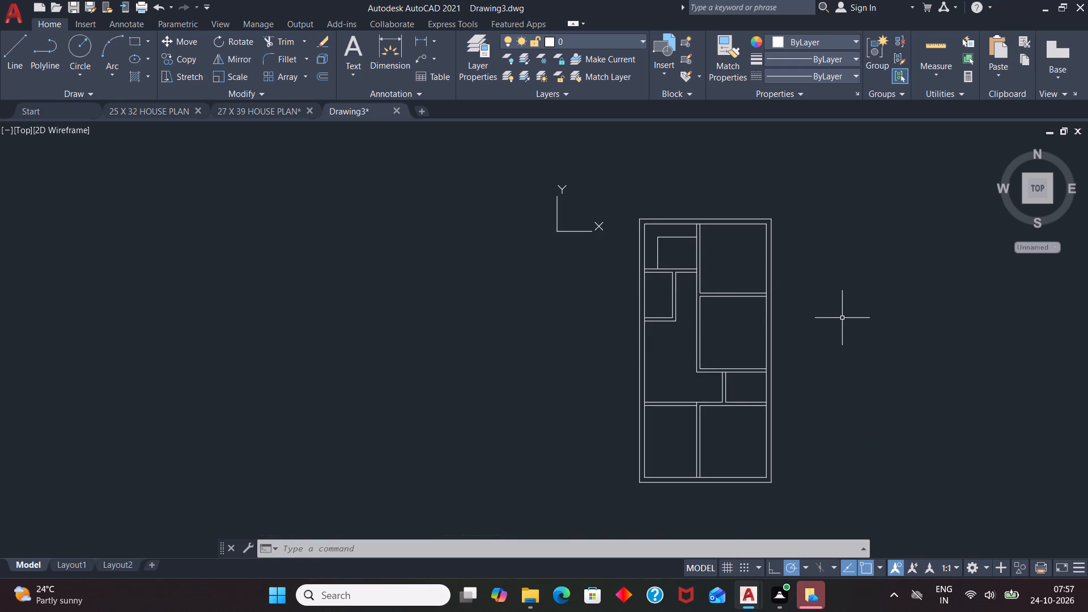
{"action": "scroll", "coordinate": [695, 277], "scroll_direction": "up", "scroll_amount": 3}
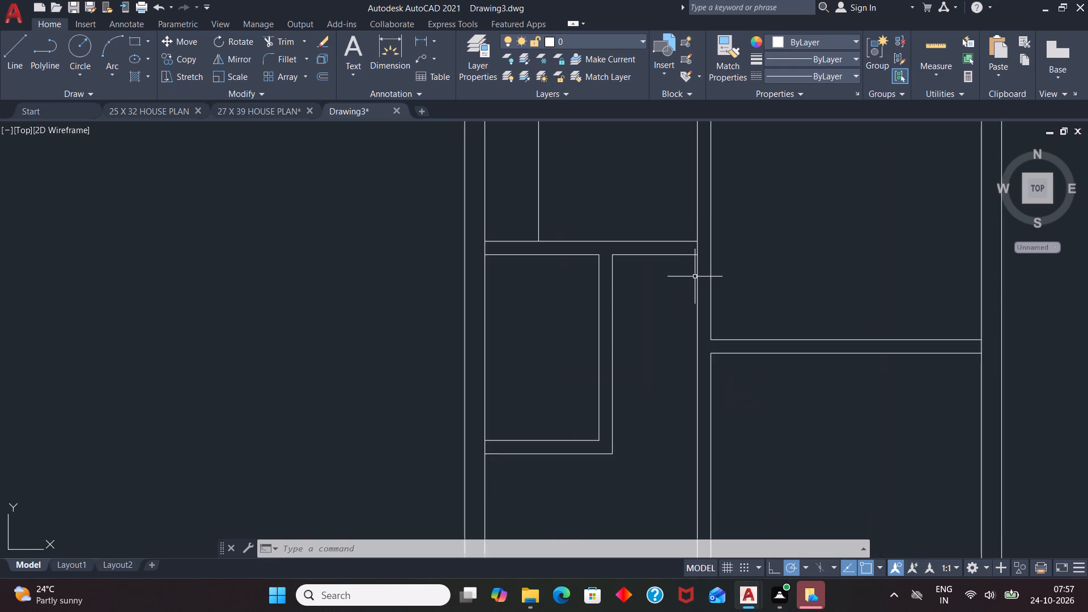
{"action": "scroll", "coordinate": [681, 206], "scroll_direction": "up", "scroll_amount": 1}
{"action": "key", "text": "l"}
{"action": "key", "text": "Return"}
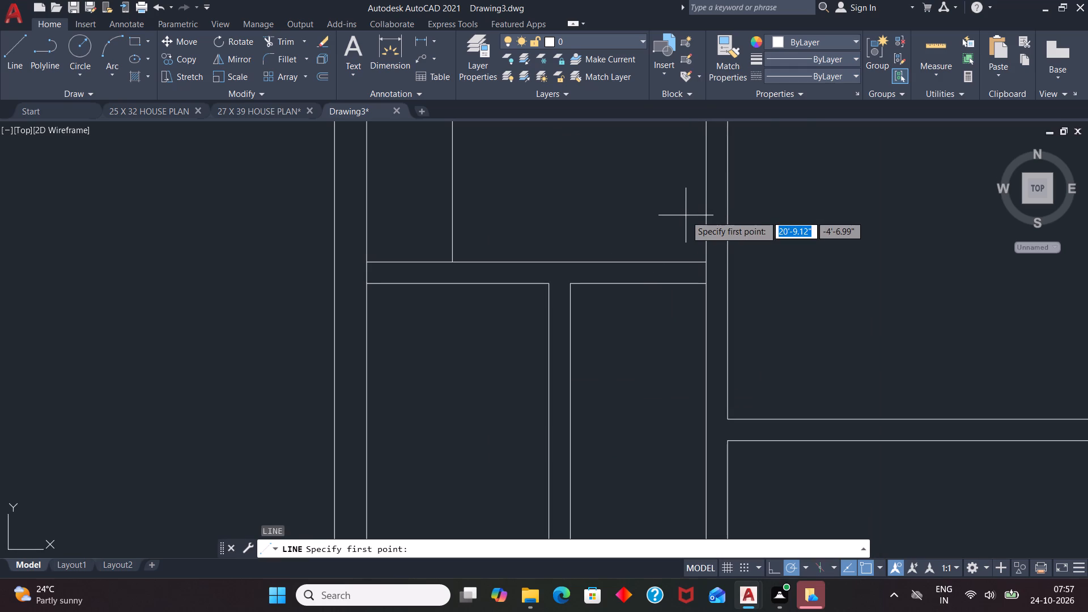
{"action": "key", "text": "t"}
{"action": "key", "text": "k"}
{"action": "key", "text": "Return"}
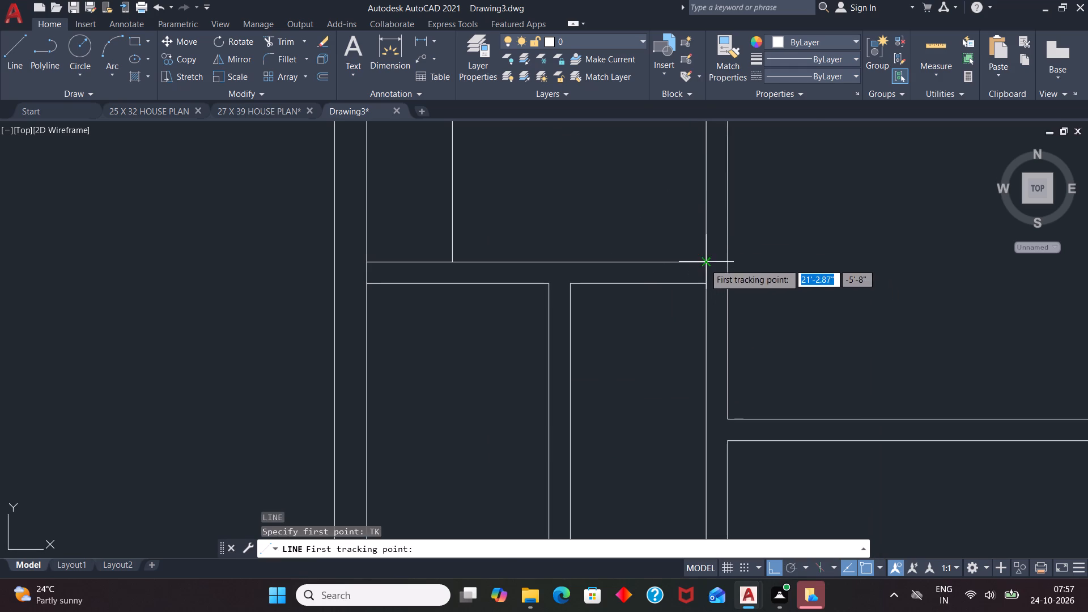
{"action": "left_click", "coordinate": [704, 263]}
{"action": "key", "text": "4"}
{"action": "key", "text": "Return"}
{"action": "key", "text": "Return"}
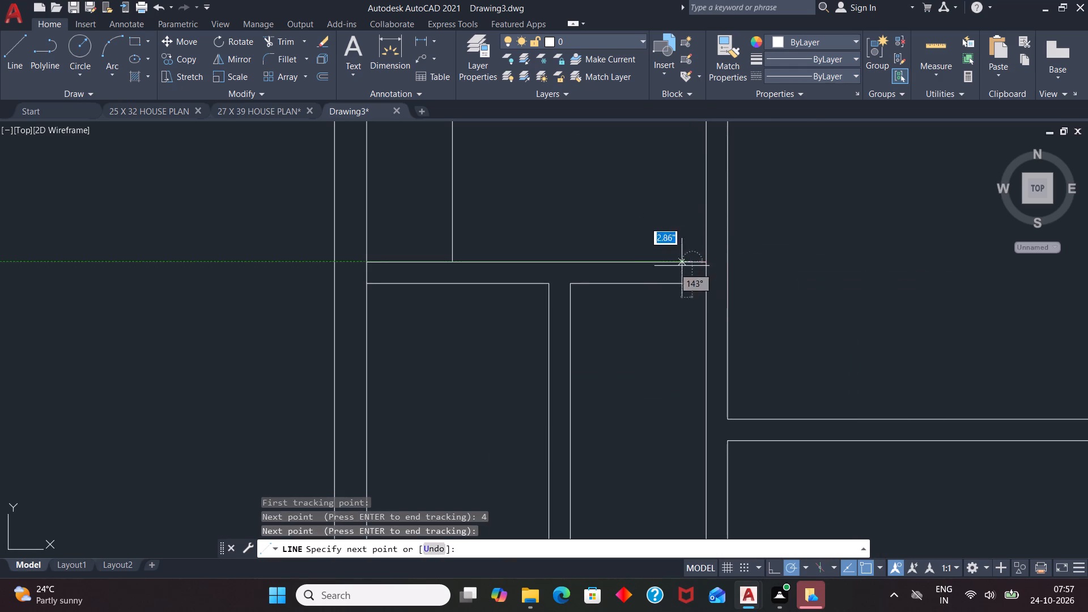
{"action": "scroll", "coordinate": [693, 290], "scroll_direction": "up", "scroll_amount": 3}
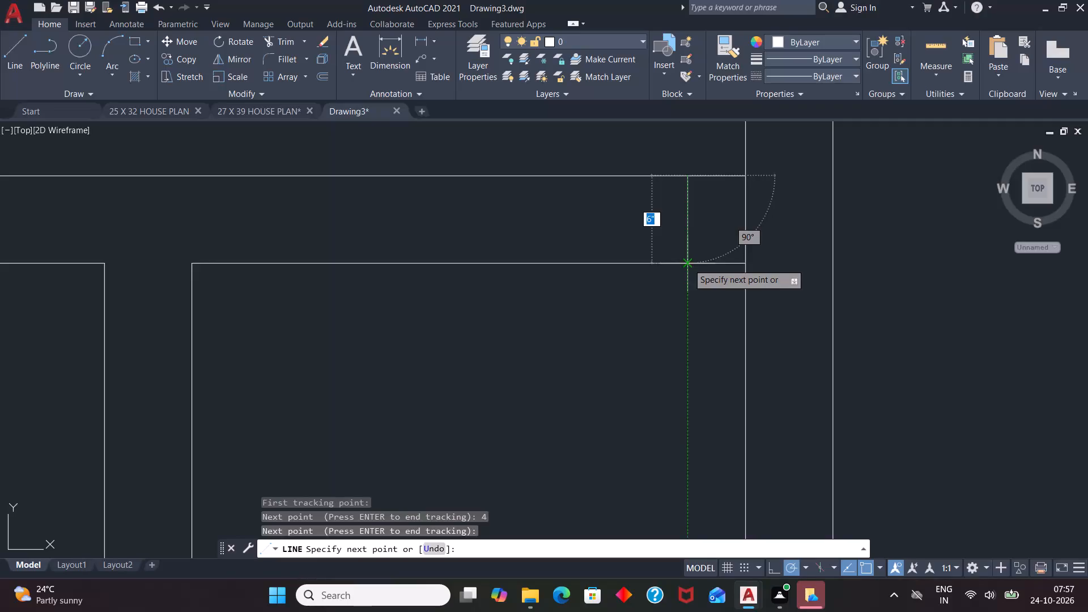
{"action": "left_click", "coordinate": [688, 263]}
{"action": "key", "text": "space"}
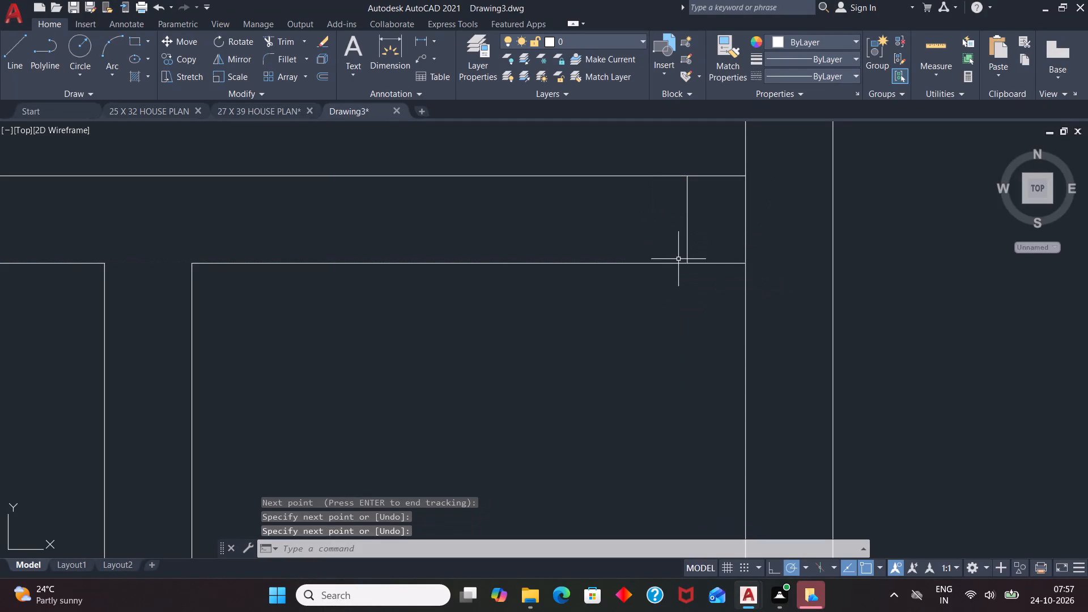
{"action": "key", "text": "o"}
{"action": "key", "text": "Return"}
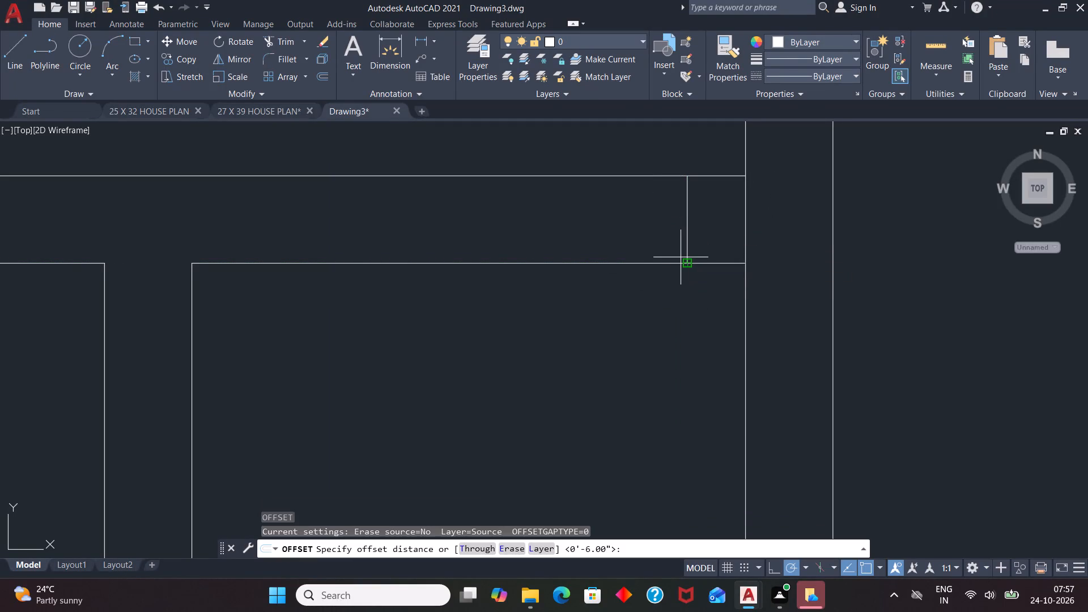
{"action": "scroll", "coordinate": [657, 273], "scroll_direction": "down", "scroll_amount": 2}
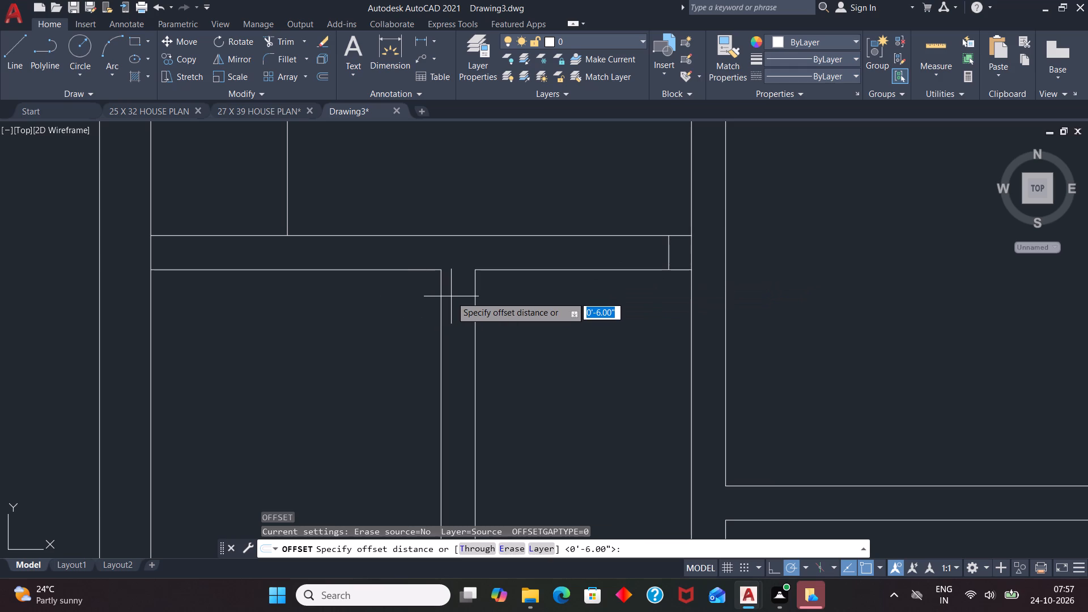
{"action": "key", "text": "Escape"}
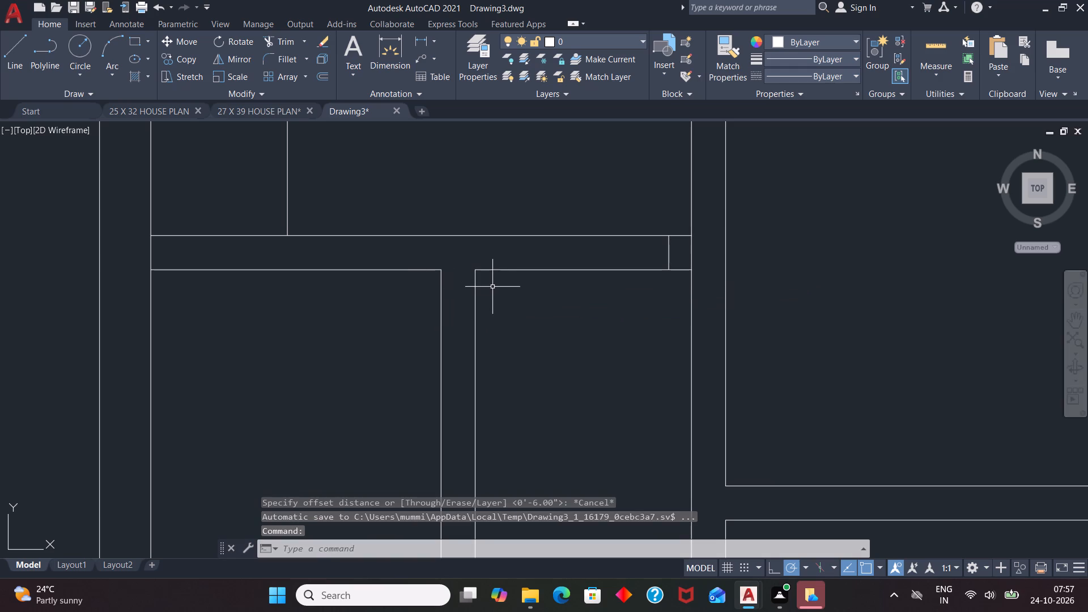
Draw the opposite door jamb line across the cross wall, in line with the small room partition's face toward the central partition.
{"action": "key", "text": "l"}
{"action": "key", "text": "Return"}
{"action": "left_click", "coordinate": [475, 272]}
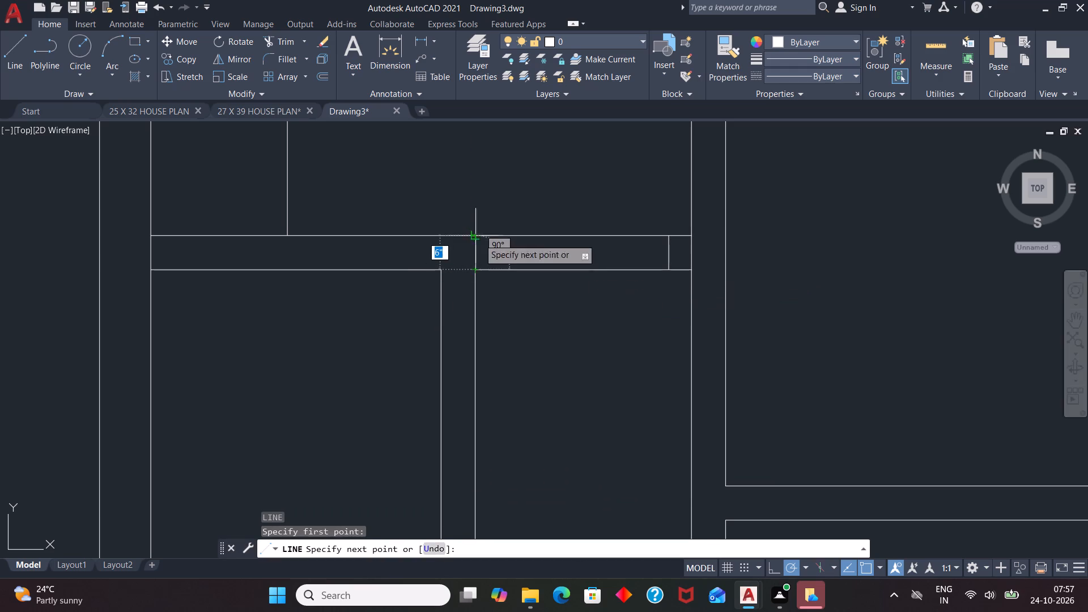
{"action": "left_click", "coordinate": [479, 238]}
{"action": "key", "text": "Escape"}
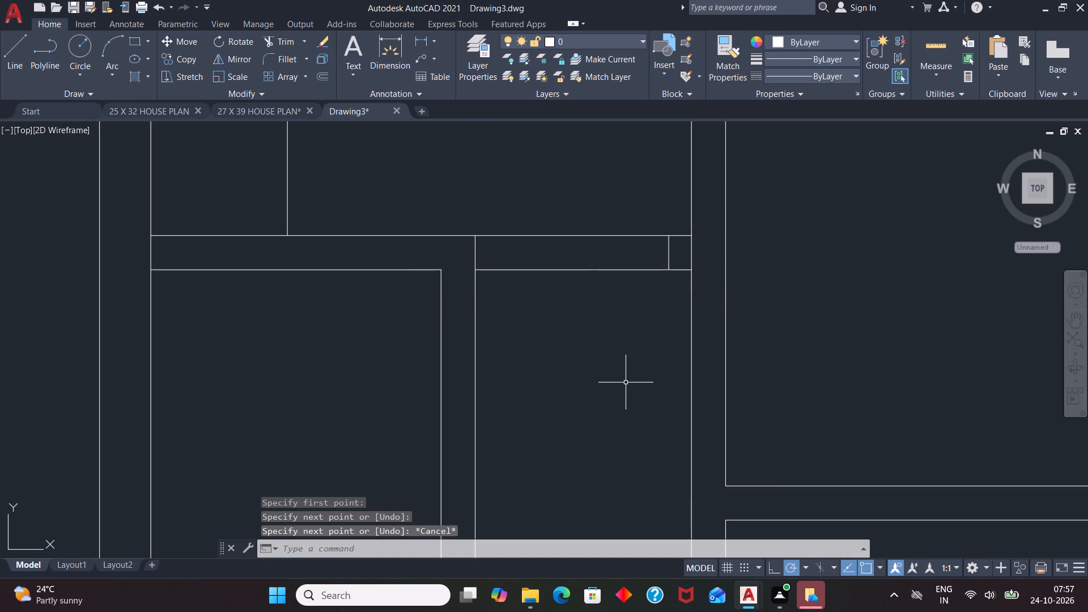
{"action": "scroll", "coordinate": [627, 384], "scroll_direction": "down", "scroll_amount": 1}
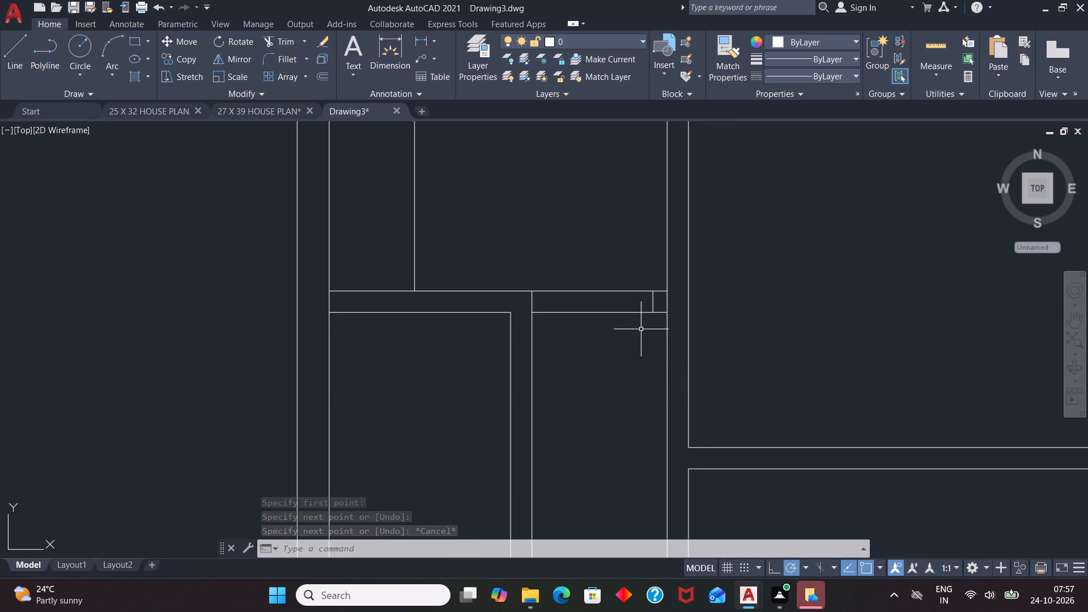
Draw a door jamb line across the central partition, 4" above the cross wall at the upper-right room's lower-left corner.
{"action": "scroll", "coordinate": [677, 305], "scroll_direction": "down", "scroll_amount": 2}
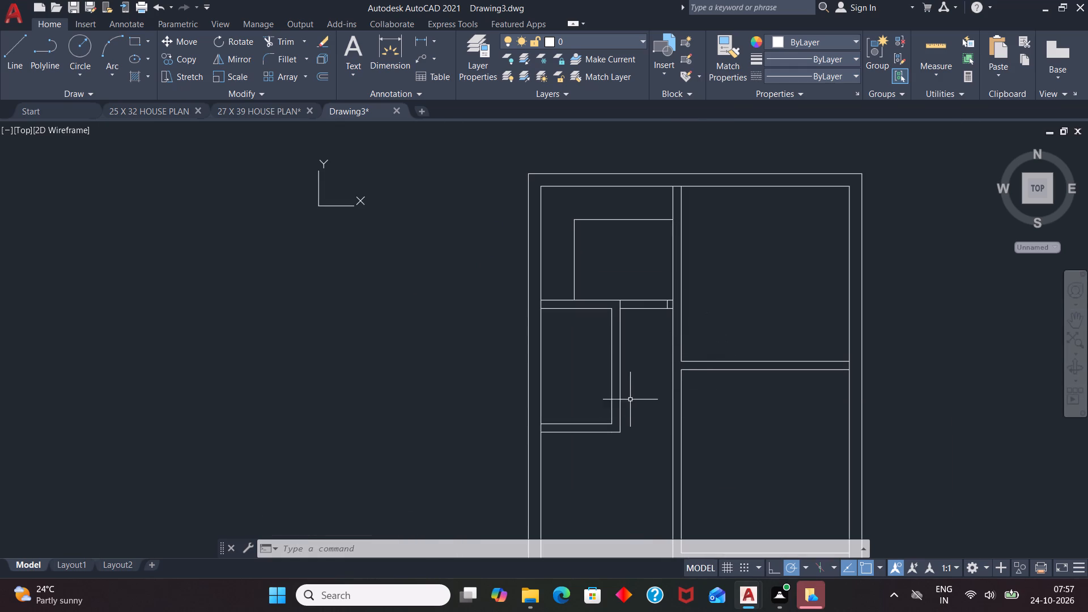
{"action": "scroll", "coordinate": [681, 326], "scroll_direction": "up", "scroll_amount": 1}
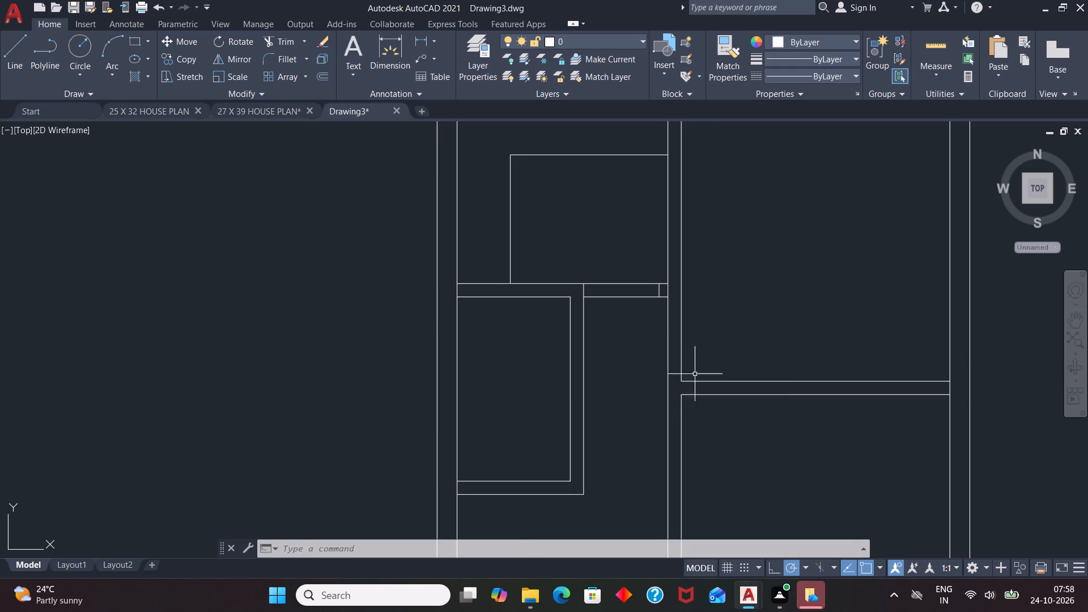
{"action": "key", "text": "l"}
{"action": "key", "text": "Return"}
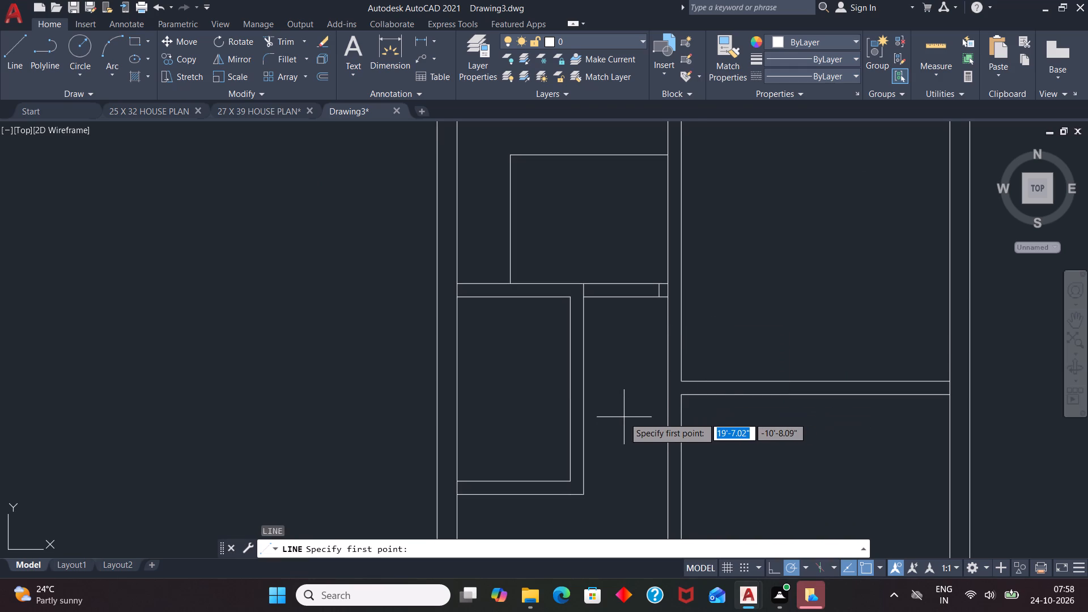
{"action": "key", "text": "t"}
{"action": "key", "text": "k"}
{"action": "key", "text": "Return"}
{"action": "left_click", "coordinate": [681, 377]}
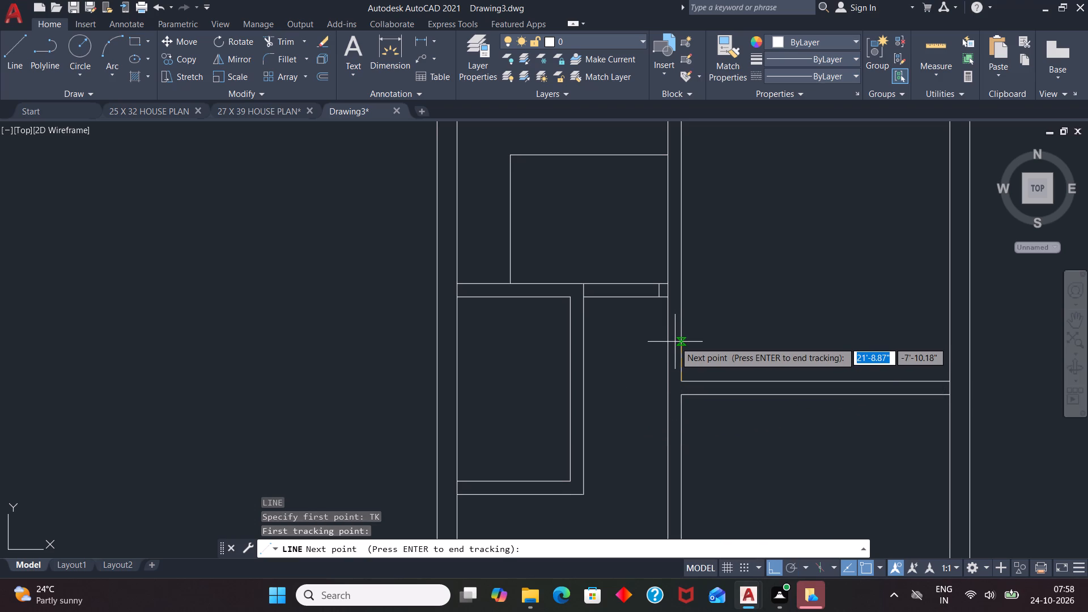
{"action": "key", "text": "4"}
{"action": "key", "text": "Return"}
{"action": "key", "text": "Return"}
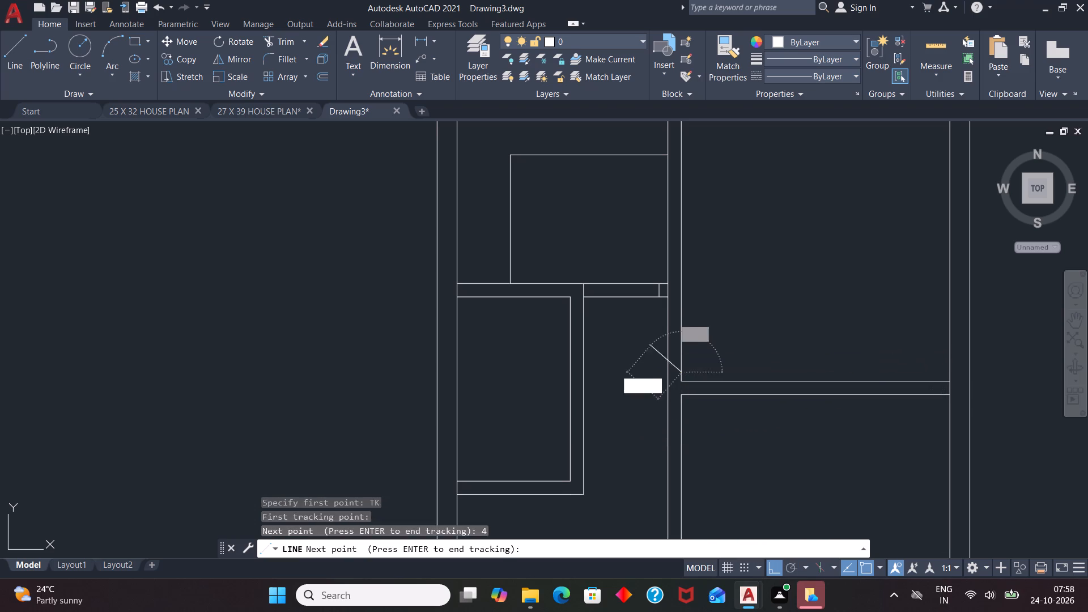
{"action": "scroll", "coordinate": [679, 360], "scroll_direction": "up", "scroll_amount": 4}
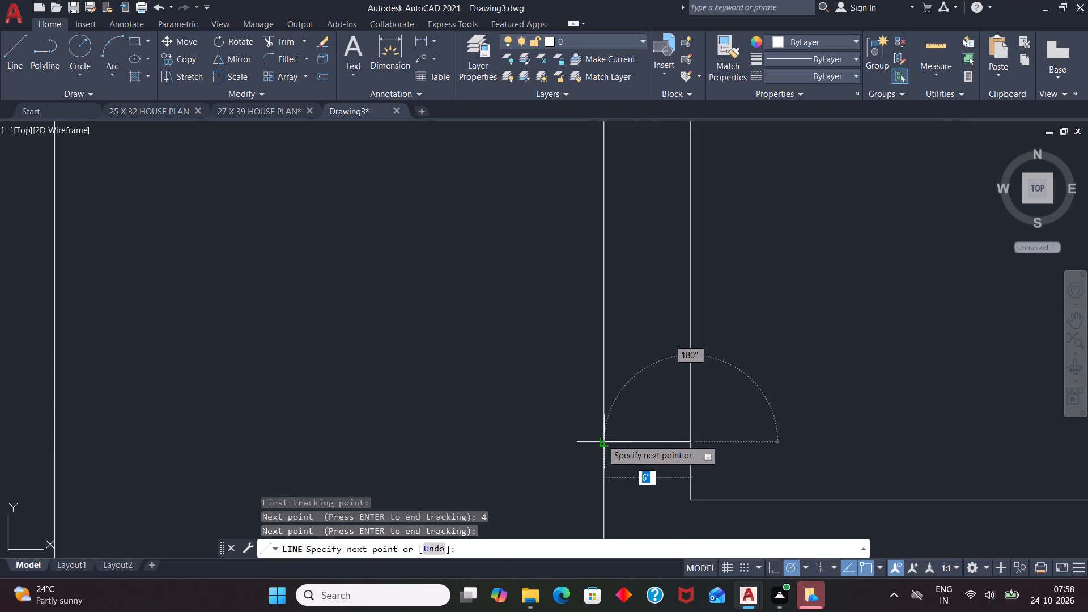
{"action": "left_click", "coordinate": [602, 440]}
{"action": "key", "text": "space"}
Draw a matching jamb line across the central partition, 4" below the cross wall at the middle-right room's upper-left corner.
{"action": "scroll", "coordinate": [618, 337], "scroll_direction": "down", "scroll_amount": 3}
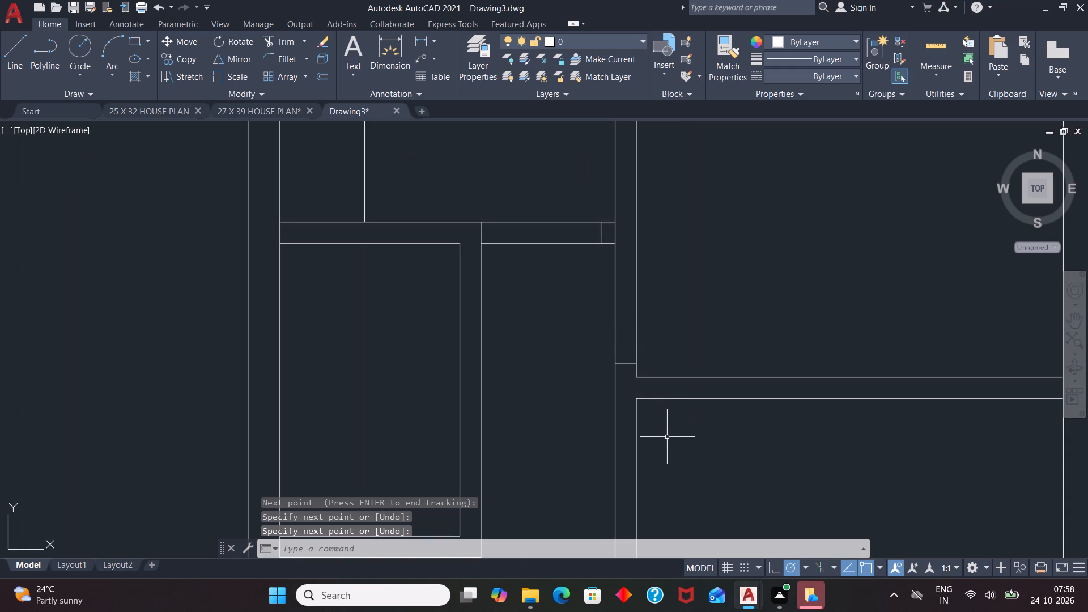
{"action": "key", "text": "l"}
{"action": "key", "text": "Return"}
{"action": "type", "text": "TK"}
{"action": "key", "text": "Return"}
{"action": "left_click", "coordinate": [637, 400]}
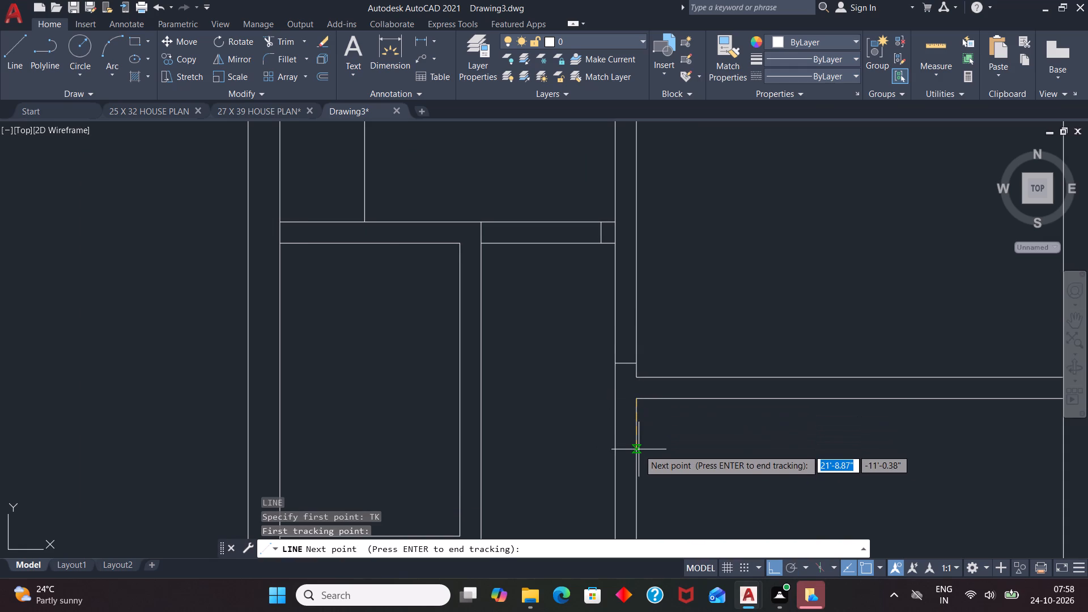
{"action": "key", "text": "4"}
{"action": "key", "text": "Return"}
{"action": "key", "text": "Return"}
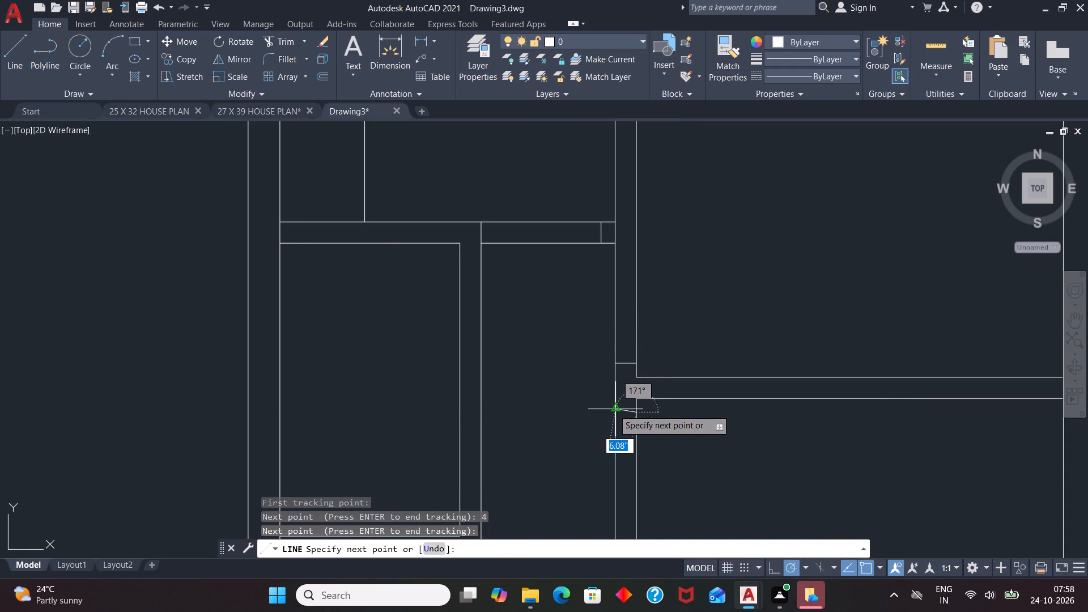
{"action": "left_click", "coordinate": [615, 415]}
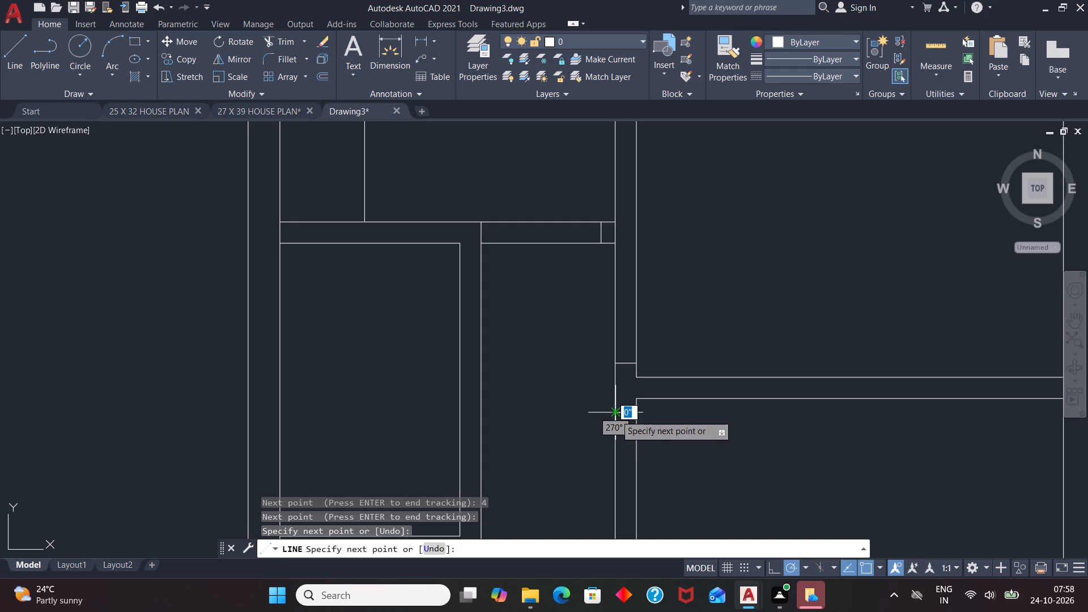
{"action": "key", "text": "space"}
Offset both new jamb lines 3' away from the cross wall, the upper one upward and the lower one downward.
{"action": "scroll", "coordinate": [665, 347], "scroll_direction": "down", "scroll_amount": 1}
{"action": "scroll", "coordinate": [649, 380], "scroll_direction": "up", "scroll_amount": 2}
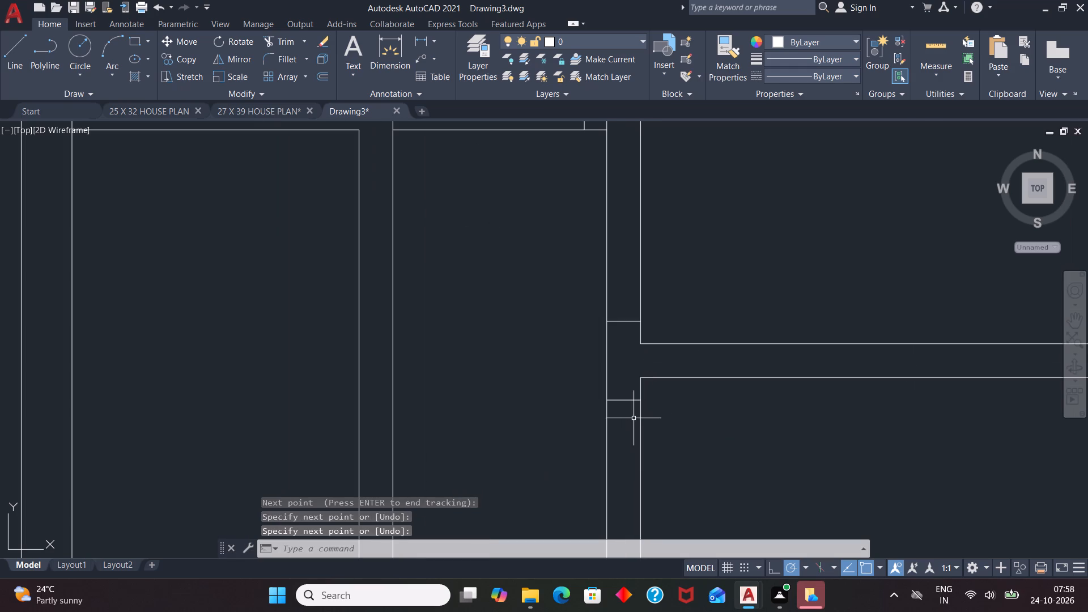
{"action": "key", "text": "o"}
{"action": "key", "text": "Return"}
{"action": "key", "text": "3"}
{"action": "key", "text": "apostrophe"}
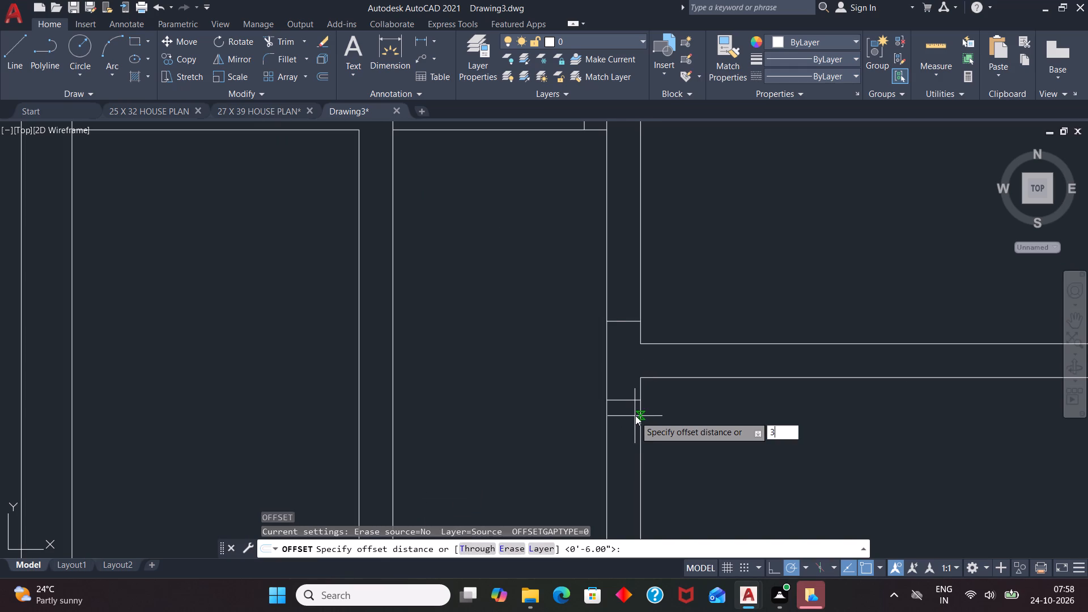
{"action": "key", "text": "Return"}
{"action": "left_click", "coordinate": [630, 324]}
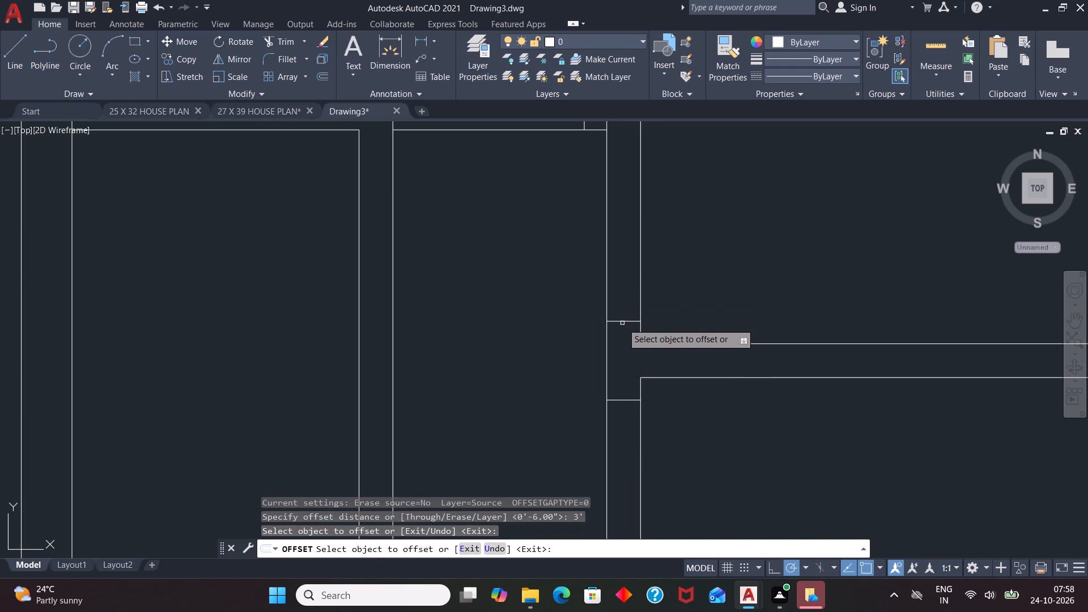
{"action": "left_click", "coordinate": [624, 322]}
{"action": "left_click", "coordinate": [642, 262]}
{"action": "scroll", "coordinate": [651, 242], "scroll_direction": "down", "scroll_amount": 3}
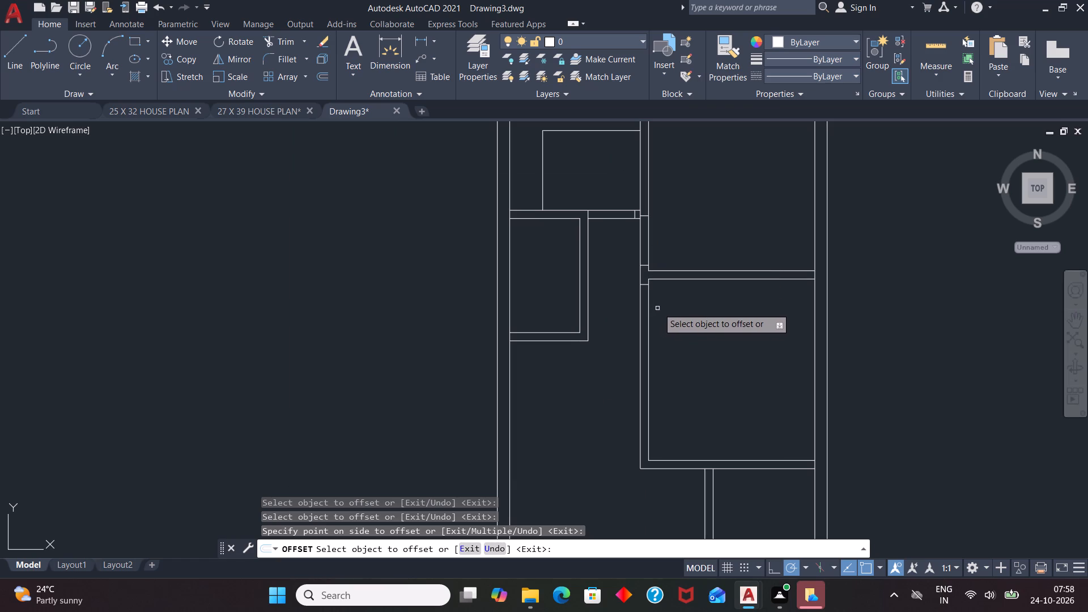
{"action": "scroll", "coordinate": [652, 290], "scroll_direction": "up", "scroll_amount": 5}
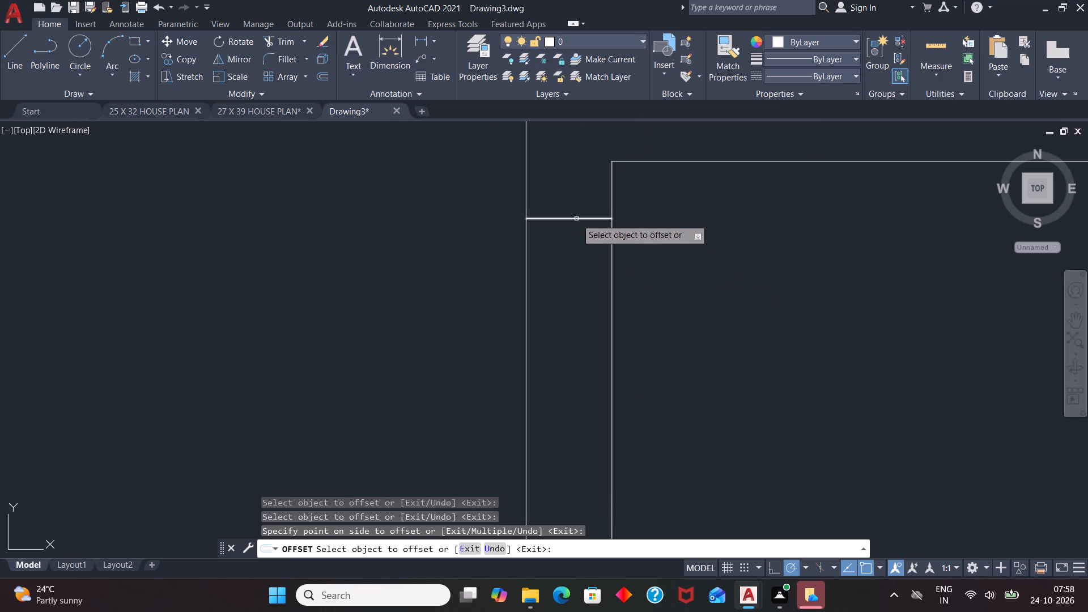
{"action": "left_click", "coordinate": [577, 218]}
{"action": "left_click_drag", "start_coordinate": [559, 369], "coordinate": [554, 379]}
{"action": "key", "text": "Escape"}
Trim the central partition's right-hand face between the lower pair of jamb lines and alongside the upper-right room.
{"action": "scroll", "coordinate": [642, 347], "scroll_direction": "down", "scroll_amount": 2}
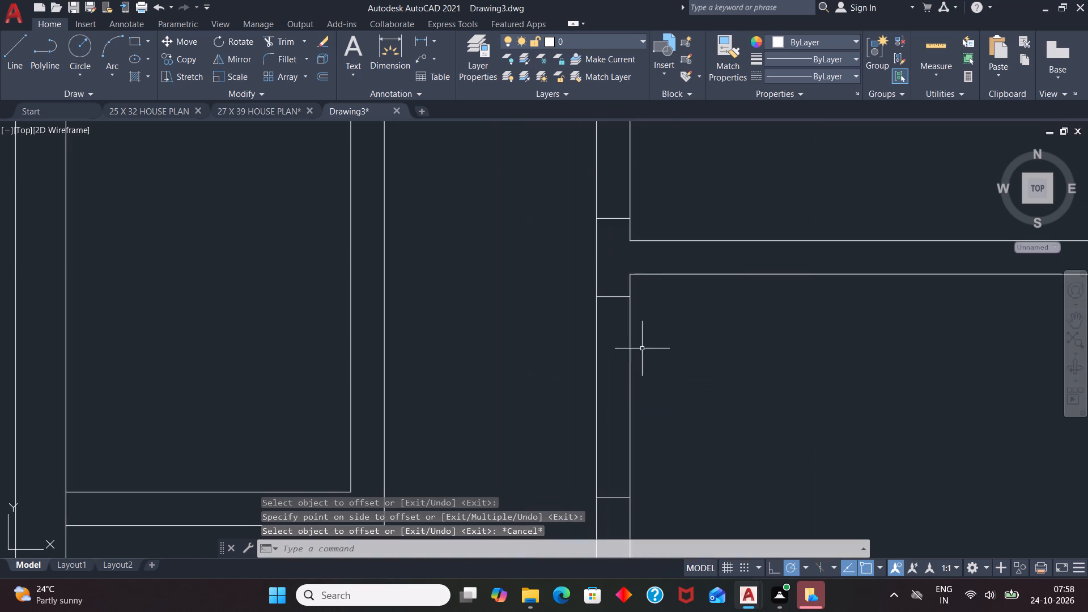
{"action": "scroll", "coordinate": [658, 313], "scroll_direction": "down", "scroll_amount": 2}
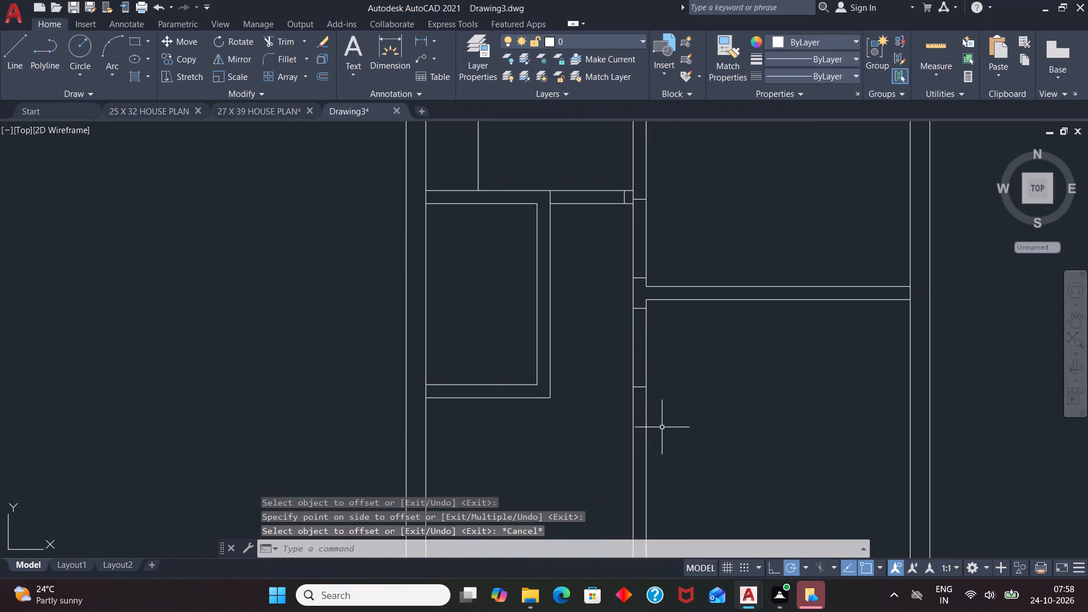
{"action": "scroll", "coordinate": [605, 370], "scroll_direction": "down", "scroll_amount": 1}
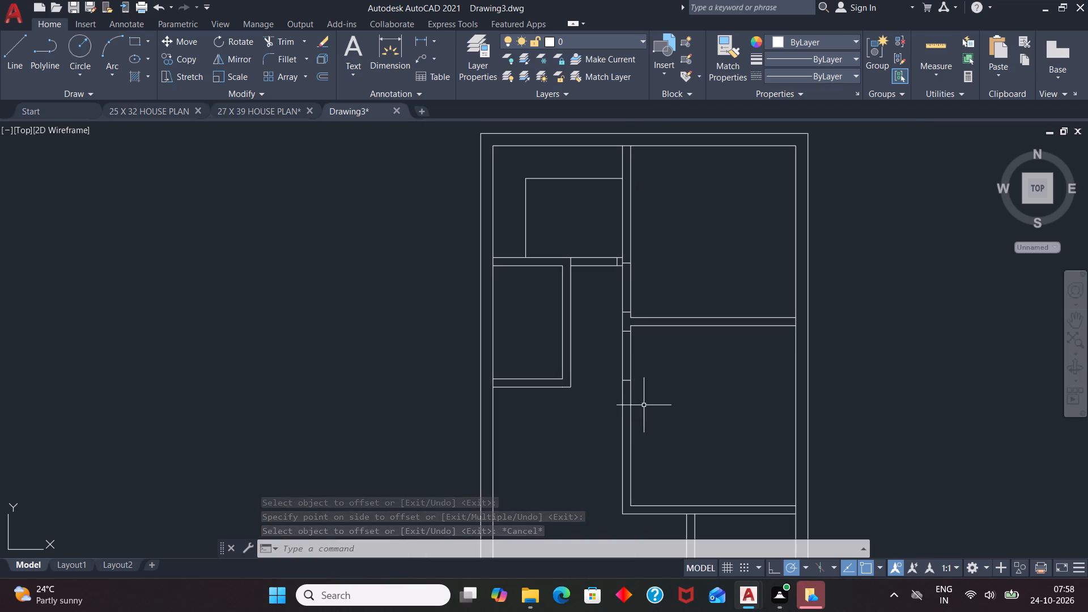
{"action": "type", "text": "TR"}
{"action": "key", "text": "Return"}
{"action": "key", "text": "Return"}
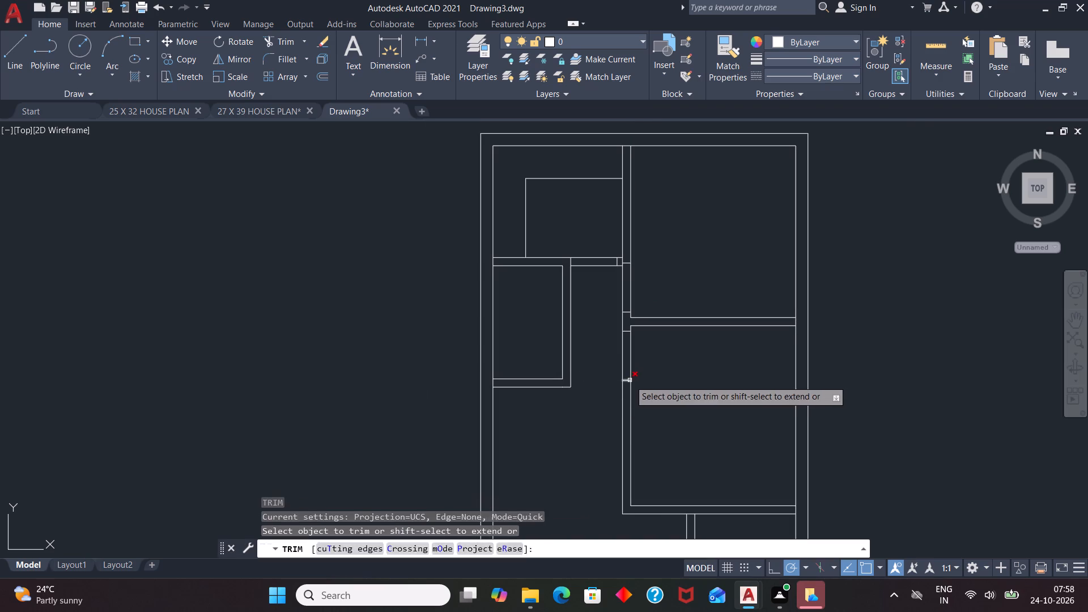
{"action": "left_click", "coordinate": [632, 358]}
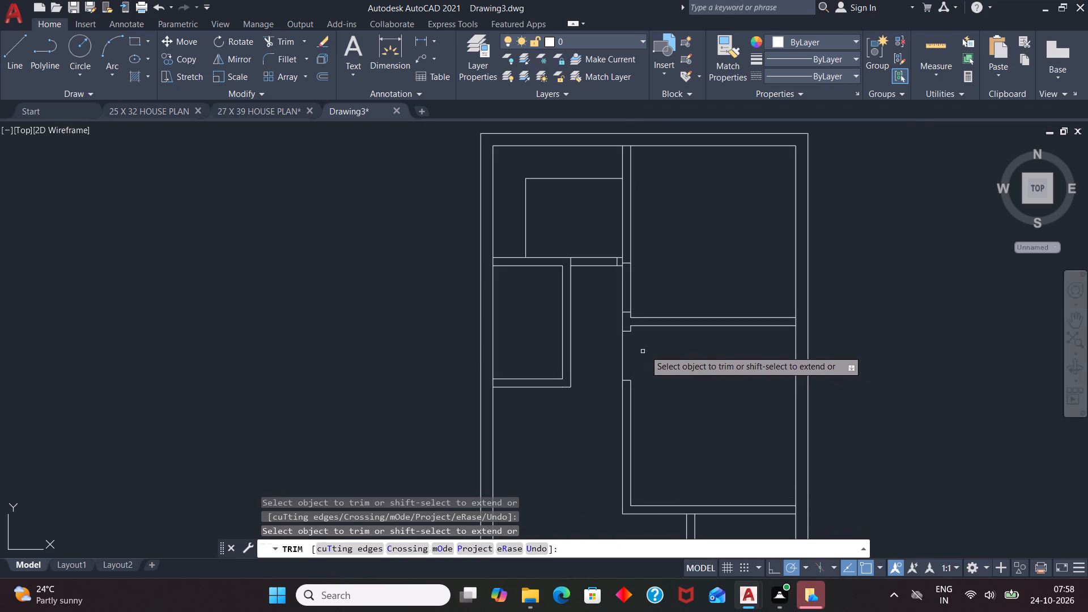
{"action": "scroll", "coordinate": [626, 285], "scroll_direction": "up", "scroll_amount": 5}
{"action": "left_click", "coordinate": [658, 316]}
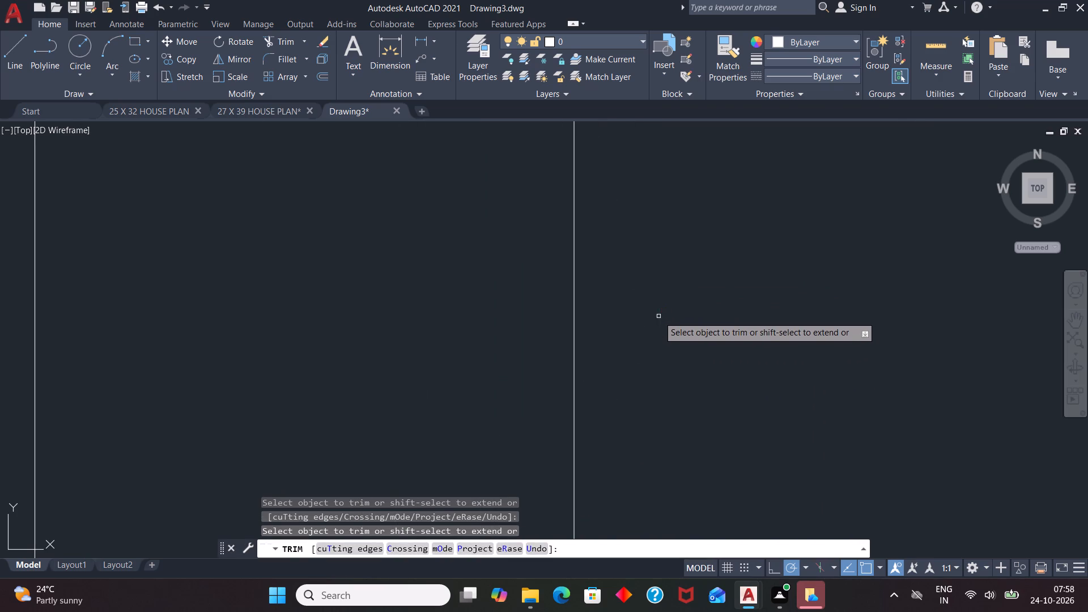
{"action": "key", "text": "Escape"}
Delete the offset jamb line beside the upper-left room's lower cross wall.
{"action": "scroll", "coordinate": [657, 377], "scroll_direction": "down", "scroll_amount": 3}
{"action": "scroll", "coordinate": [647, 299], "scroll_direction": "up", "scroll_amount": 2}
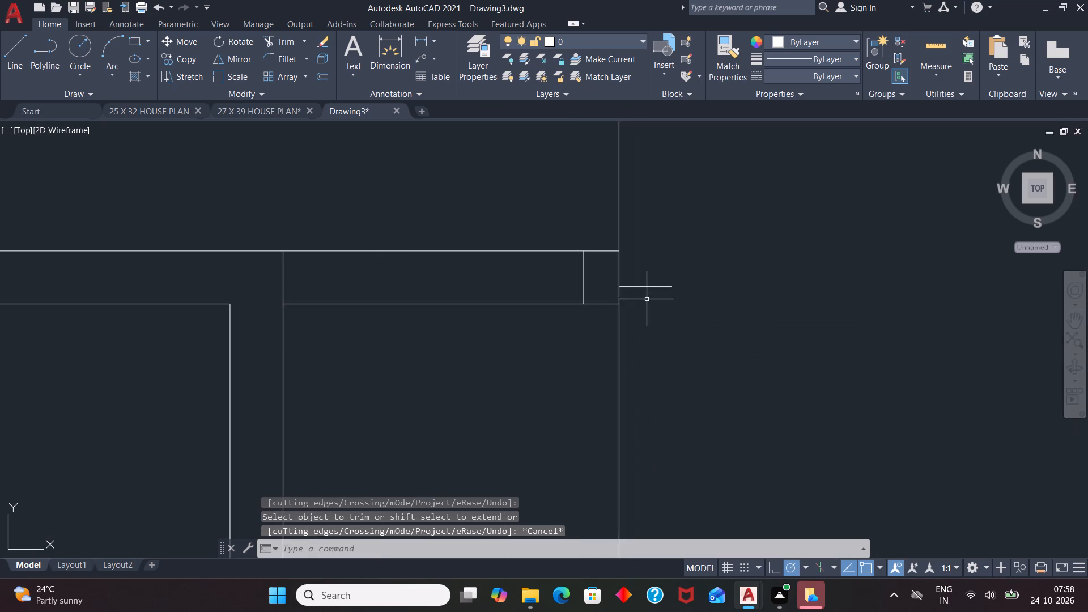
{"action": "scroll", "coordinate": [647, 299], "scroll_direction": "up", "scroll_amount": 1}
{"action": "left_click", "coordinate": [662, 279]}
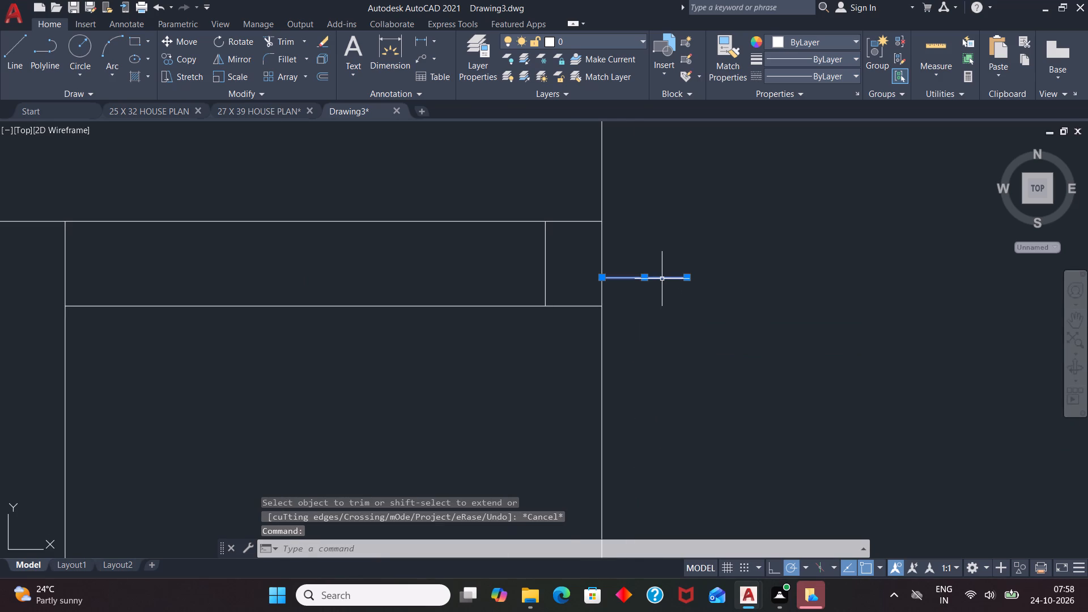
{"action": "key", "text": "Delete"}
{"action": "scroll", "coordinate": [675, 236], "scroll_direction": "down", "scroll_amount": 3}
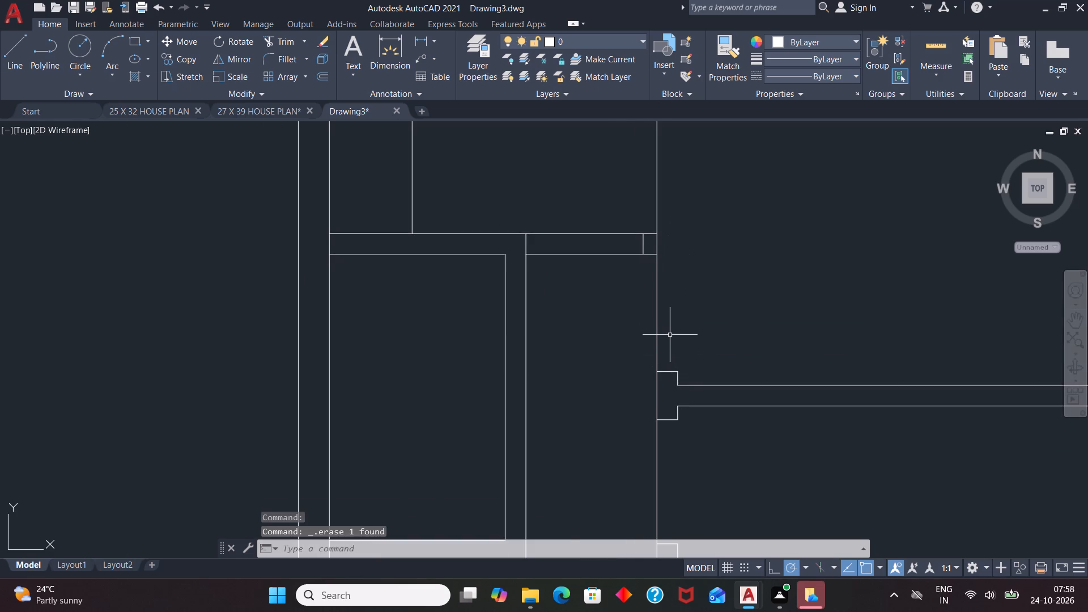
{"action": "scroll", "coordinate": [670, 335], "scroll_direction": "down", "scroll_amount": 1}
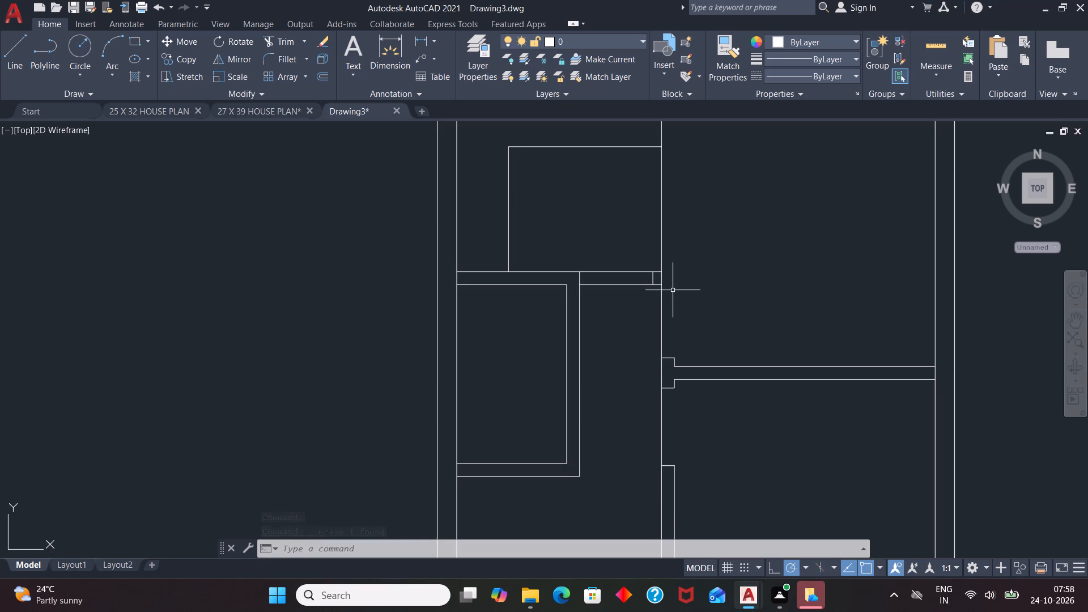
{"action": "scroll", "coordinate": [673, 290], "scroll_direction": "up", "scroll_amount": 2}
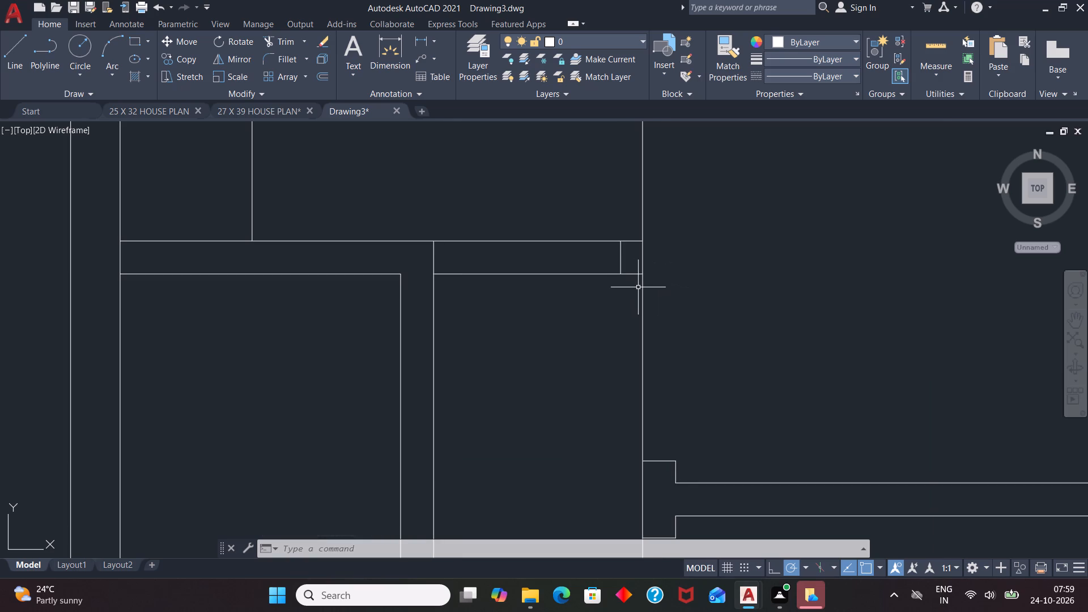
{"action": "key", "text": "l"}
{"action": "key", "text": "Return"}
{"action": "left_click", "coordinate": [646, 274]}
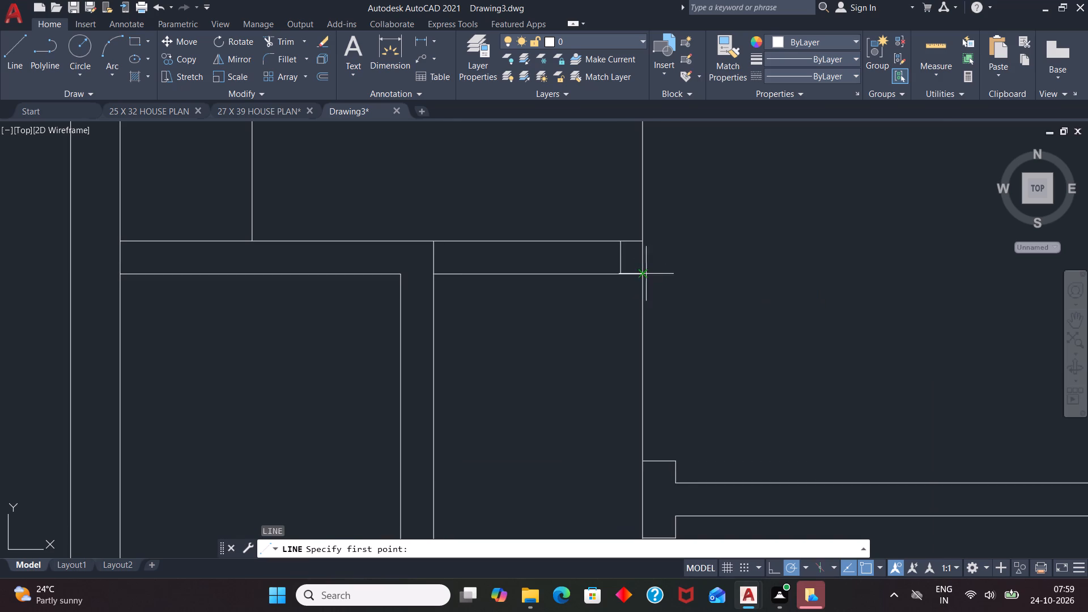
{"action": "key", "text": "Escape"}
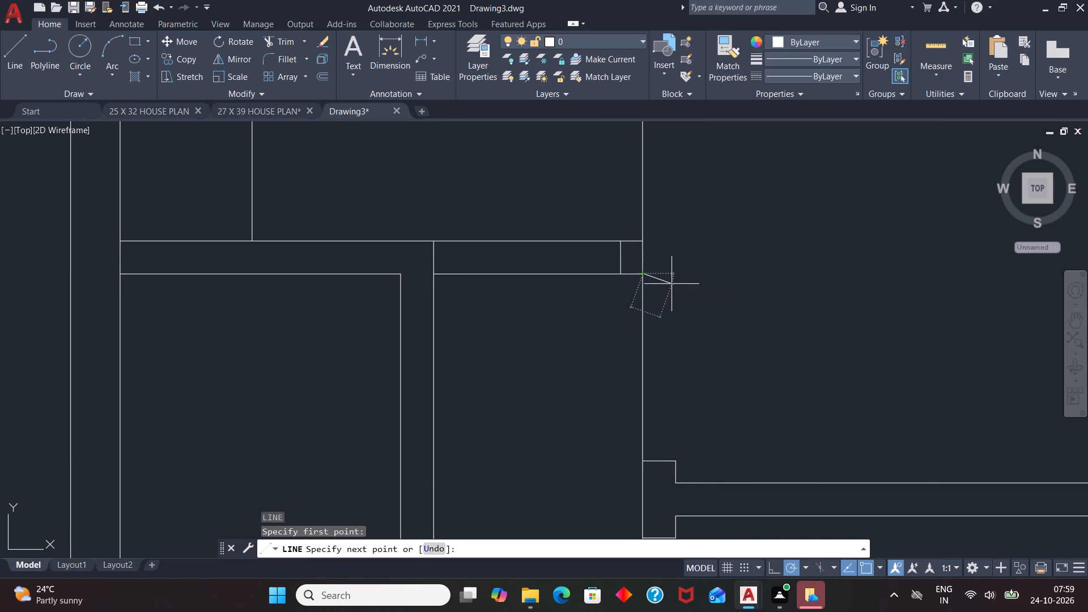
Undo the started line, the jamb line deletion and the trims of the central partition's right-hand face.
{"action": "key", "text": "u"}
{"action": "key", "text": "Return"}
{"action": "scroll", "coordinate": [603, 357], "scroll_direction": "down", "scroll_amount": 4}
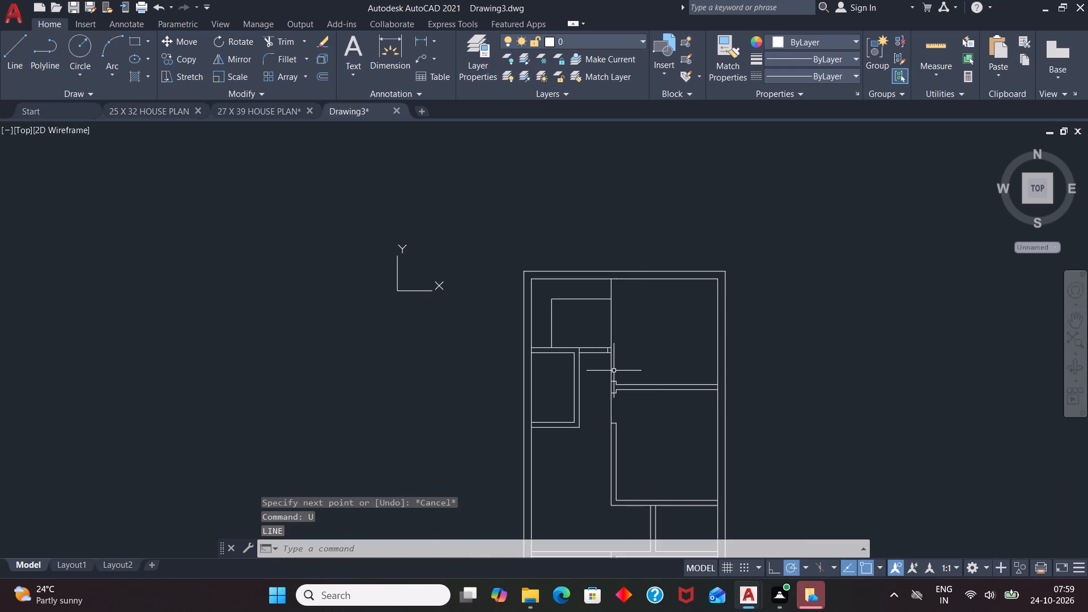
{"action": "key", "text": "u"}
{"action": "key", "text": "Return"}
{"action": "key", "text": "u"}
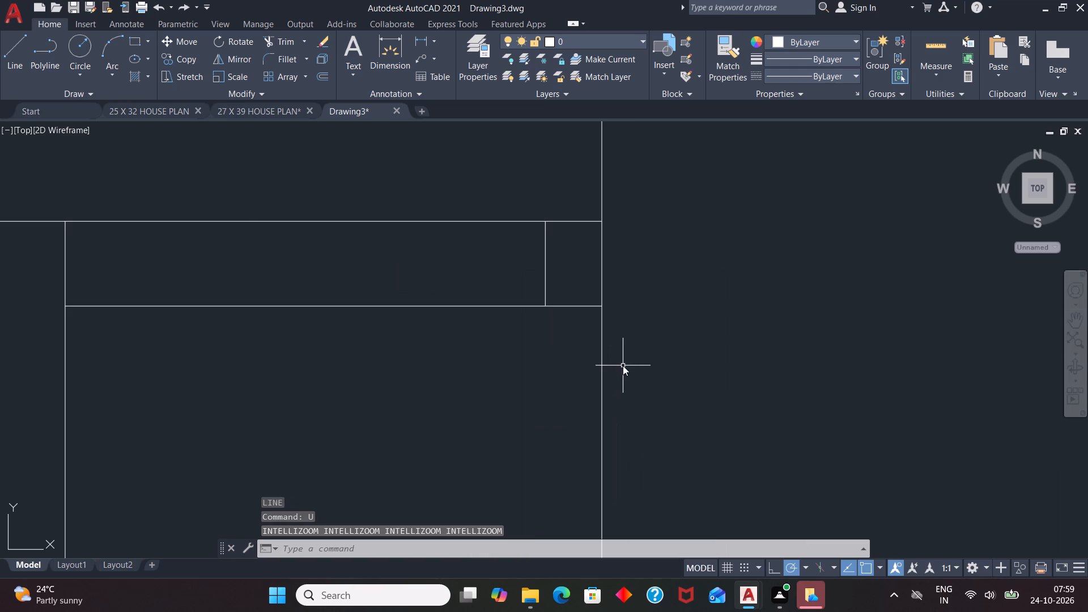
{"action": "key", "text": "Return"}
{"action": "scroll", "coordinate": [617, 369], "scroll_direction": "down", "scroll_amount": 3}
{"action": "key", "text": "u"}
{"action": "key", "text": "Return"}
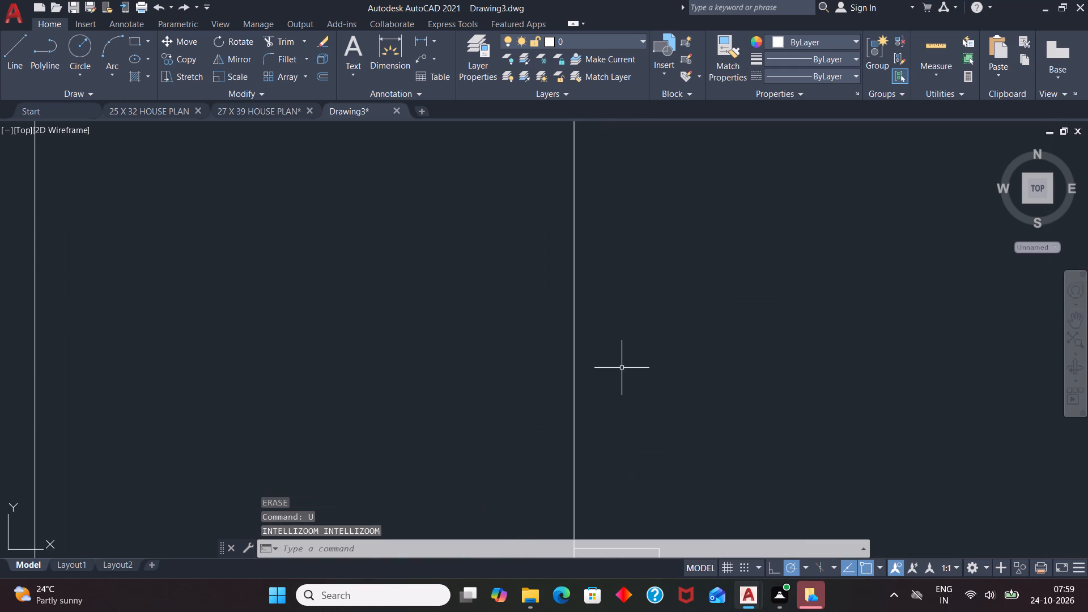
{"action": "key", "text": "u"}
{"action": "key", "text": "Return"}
Delete the upper offset jamb line in the central partition, beside the upper-left room's lower cross wall.
{"action": "scroll", "coordinate": [554, 332], "scroll_direction": "down", "scroll_amount": 3}
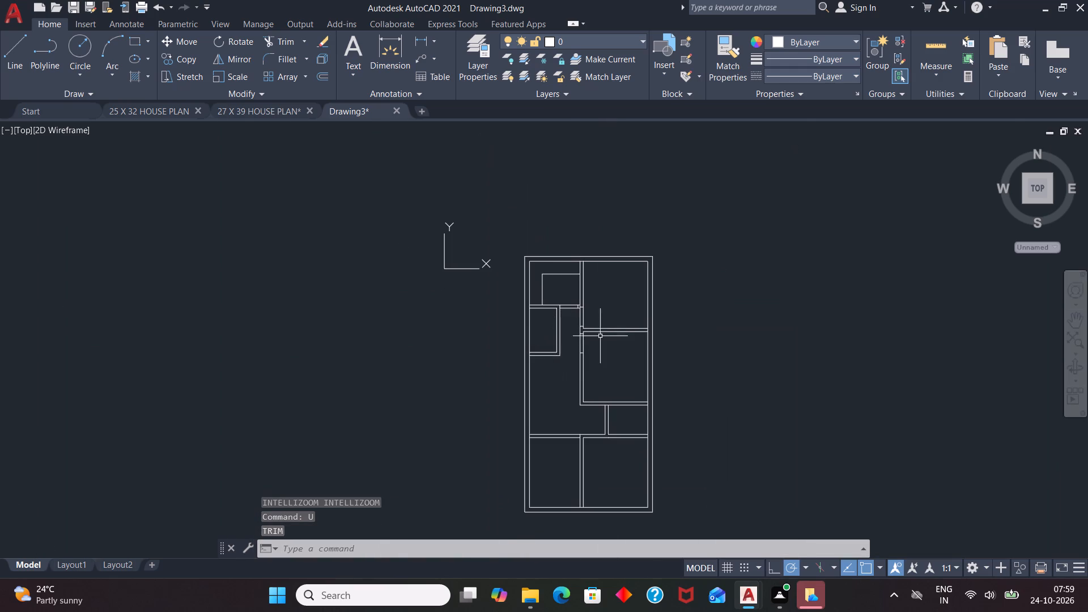
{"action": "scroll", "coordinate": [580, 305], "scroll_direction": "up", "scroll_amount": 7}
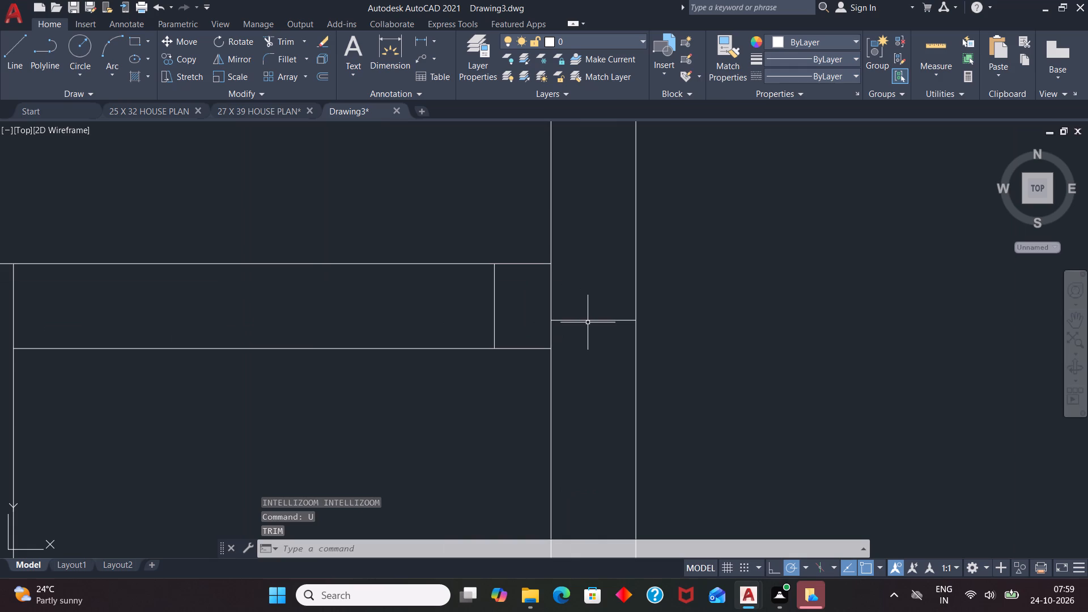
{"action": "left_click", "coordinate": [588, 322]}
{"action": "key", "text": "Delete"}
Draw a line across the central partition, continuing the lower face of the upper-left room's bottom cross wall.
{"action": "scroll", "coordinate": [615, 293], "scroll_direction": "down", "scroll_amount": 2}
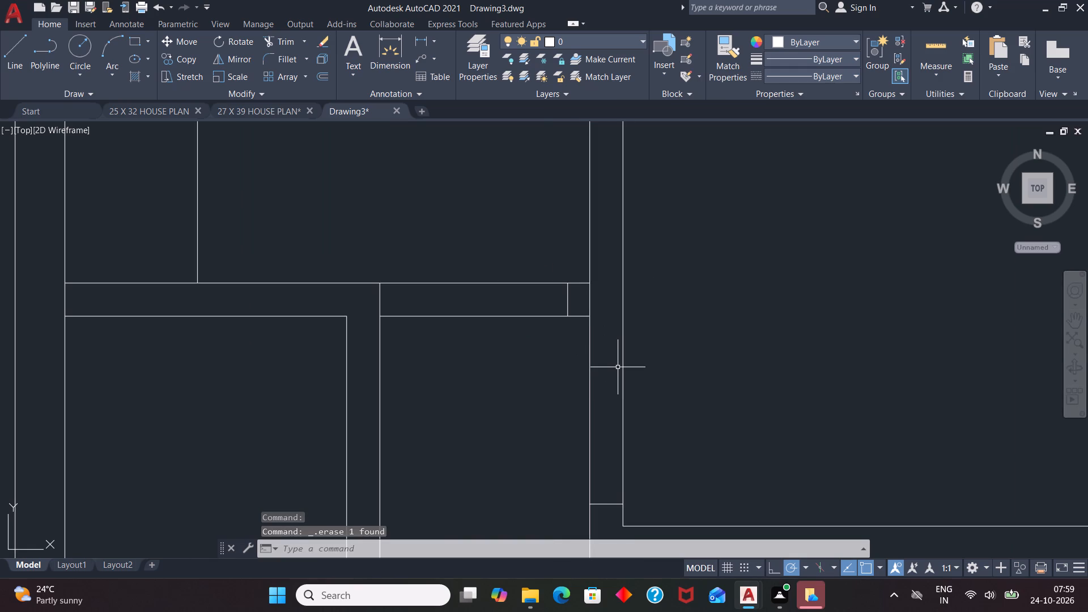
{"action": "key", "text": "l"}
{"action": "key", "text": "Return"}
{"action": "left_click", "coordinate": [593, 313]}
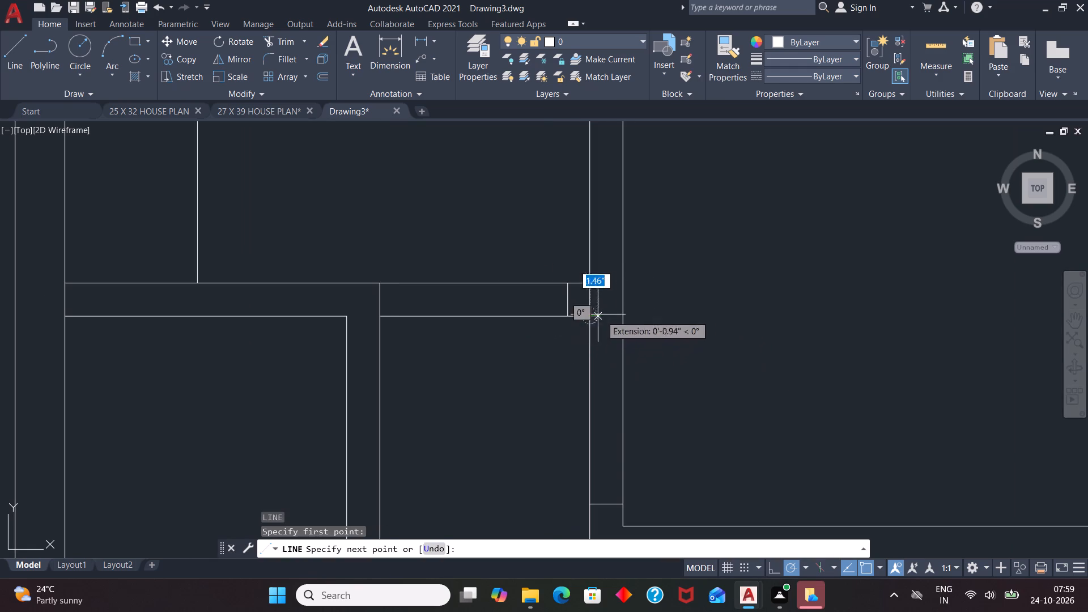
{"action": "left_click", "coordinate": [625, 315]}
{"action": "key", "text": "Escape"}
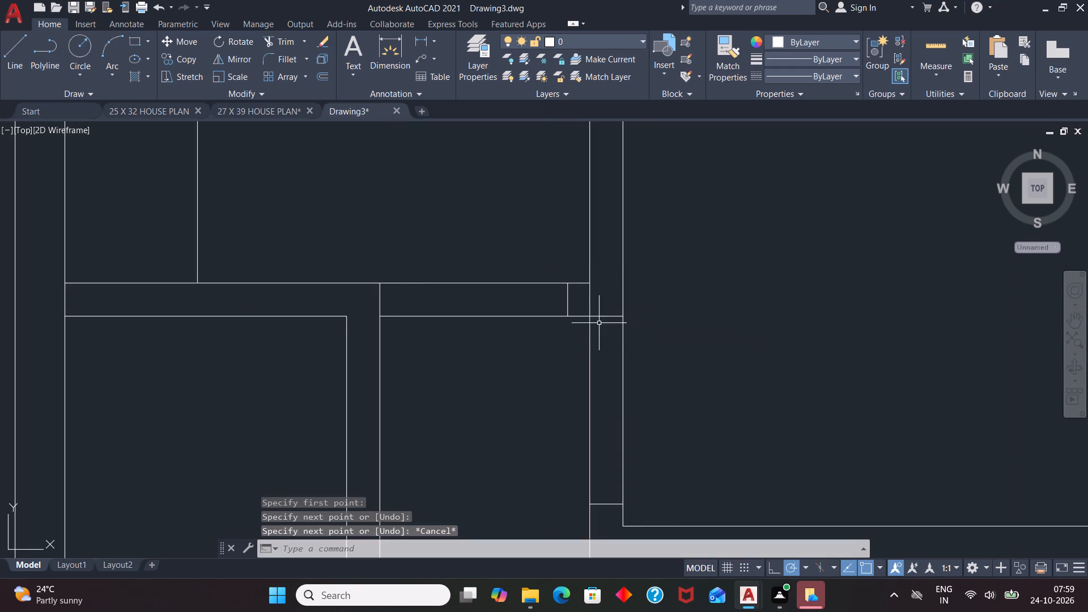
Trim the central partition's right-hand face from the new line down to the jamb line below, and its left-hand face within the cross wall's thickness.
{"action": "type", "text": "TR"}
{"action": "key", "text": "Return"}
{"action": "key", "text": "Return"}
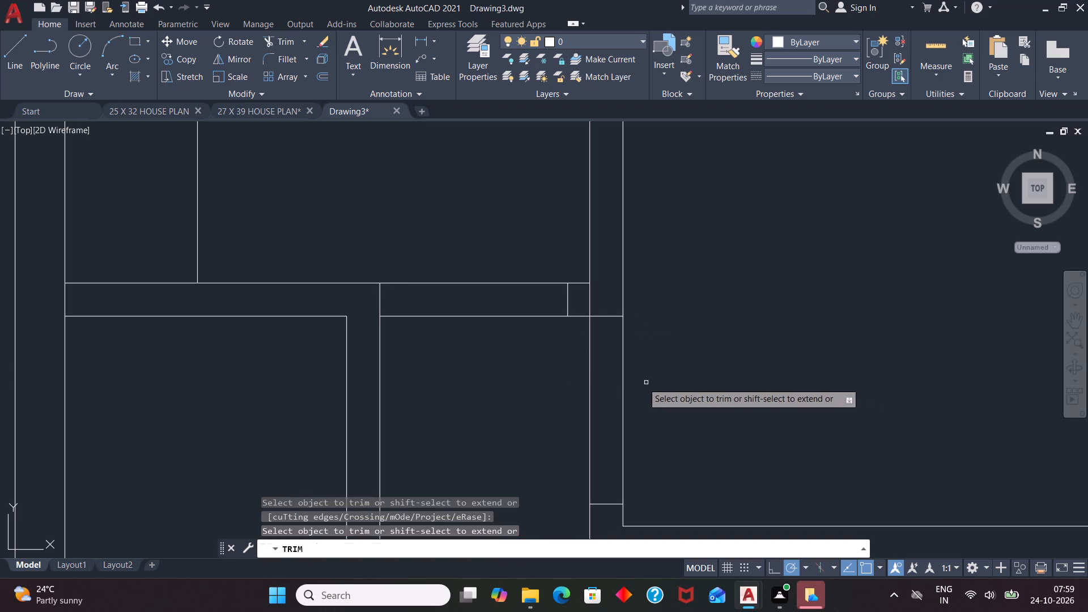
{"action": "left_click", "coordinate": [623, 378]}
{"action": "key", "text": "Escape"}
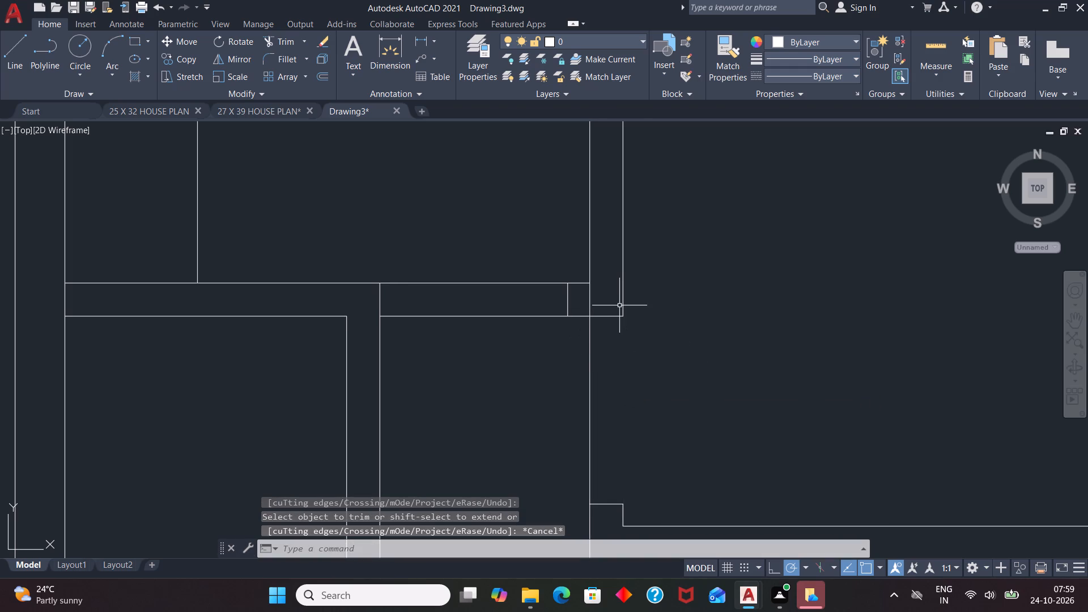
{"action": "type", "text": "TR"}
{"action": "key", "text": "Return"}
{"action": "key", "text": "Return"}
{"action": "left_click", "coordinate": [591, 297]}
{"action": "key", "text": "Escape"}
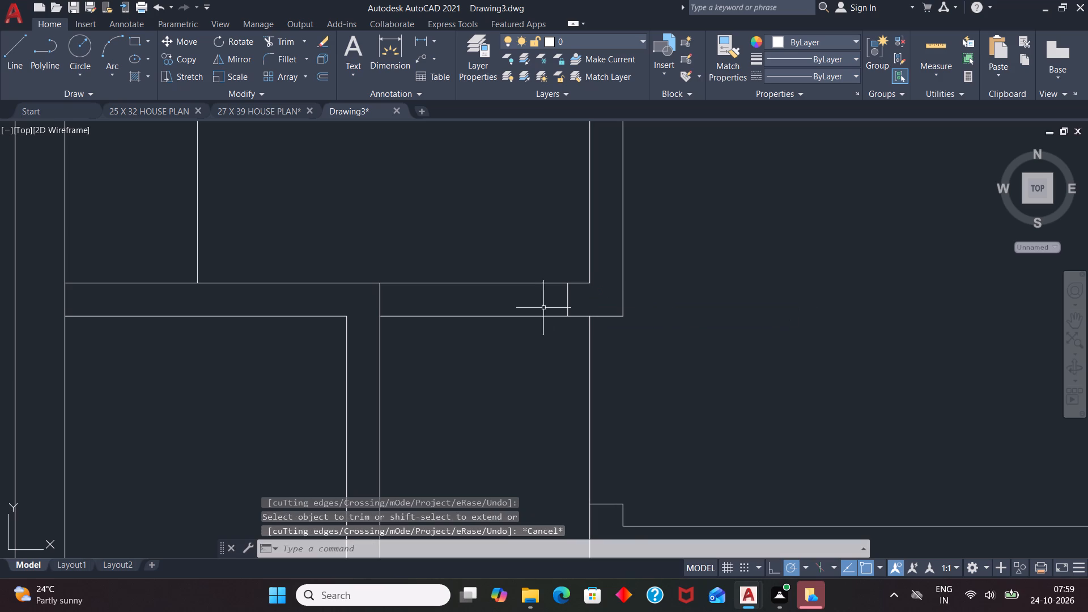
Trim the upper face of the upper-left room's bottom cross wall between the middle-left room's partition and the jamb line.
{"action": "scroll", "coordinate": [707, 295], "scroll_direction": "down", "scroll_amount": 2}
{"action": "scroll", "coordinate": [528, 303], "scroll_direction": "down", "scroll_amount": 1}
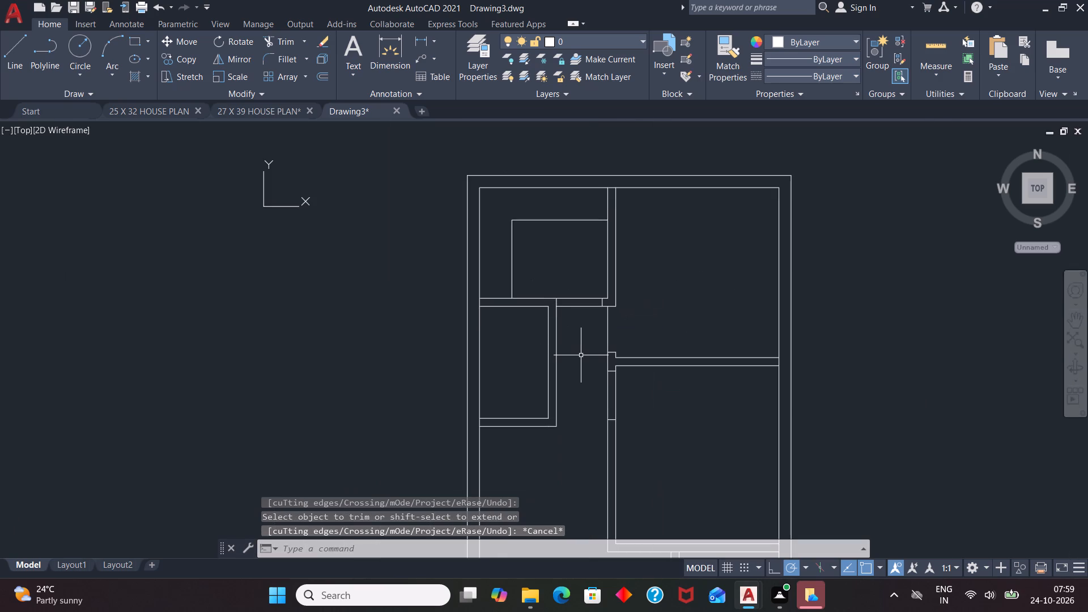
{"action": "type", "text": "TR"}
{"action": "key", "text": "Return"}
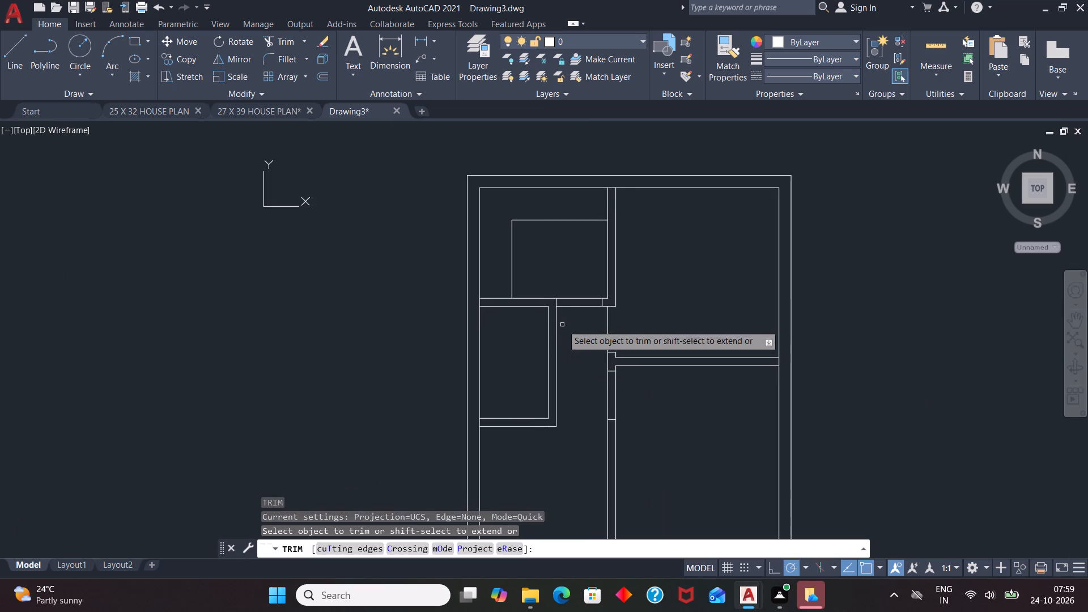
{"action": "left_click", "coordinate": [580, 299]}
{"action": "key", "text": "Escape"}
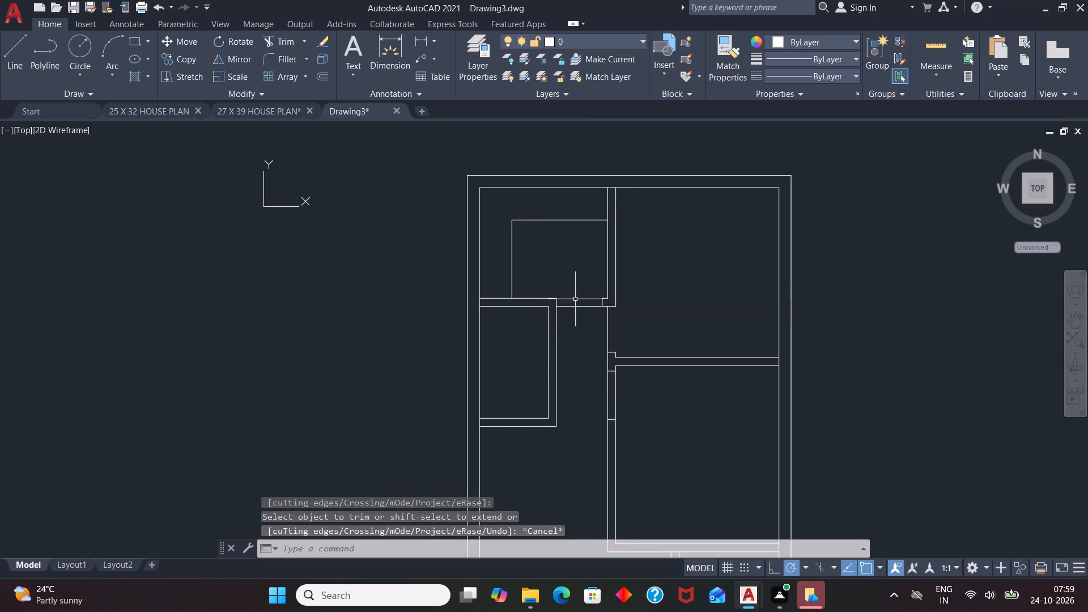
Draw a jamb line across the middle-left room's right-hand partition, tracked 4" above the room's lower inner corner.
{"action": "scroll", "coordinate": [652, 297], "scroll_direction": "down", "scroll_amount": 1}
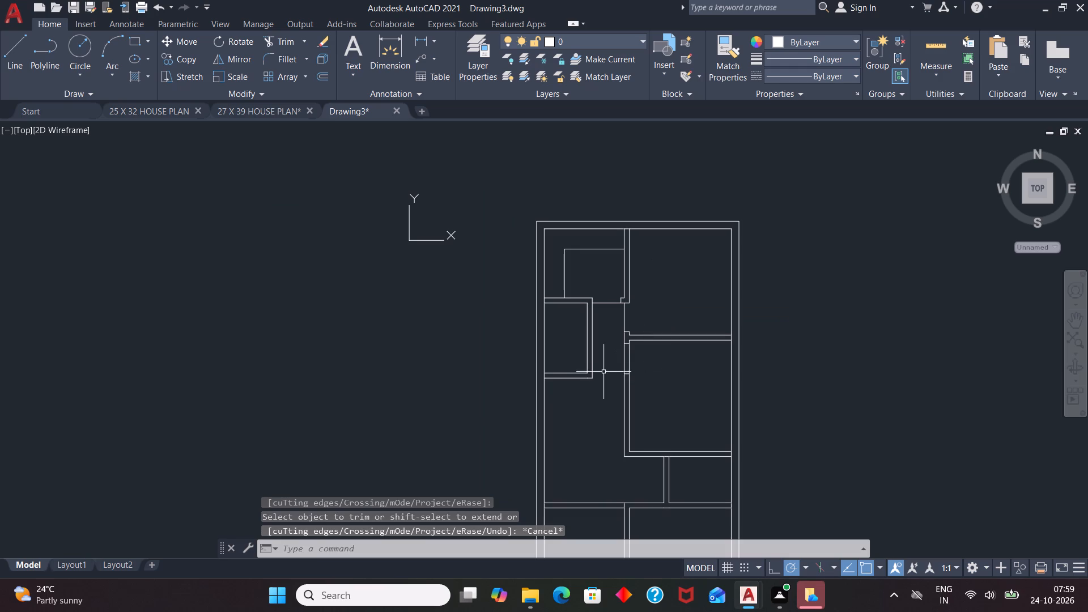
{"action": "scroll", "coordinate": [578, 383], "scroll_direction": "up", "scroll_amount": 1}
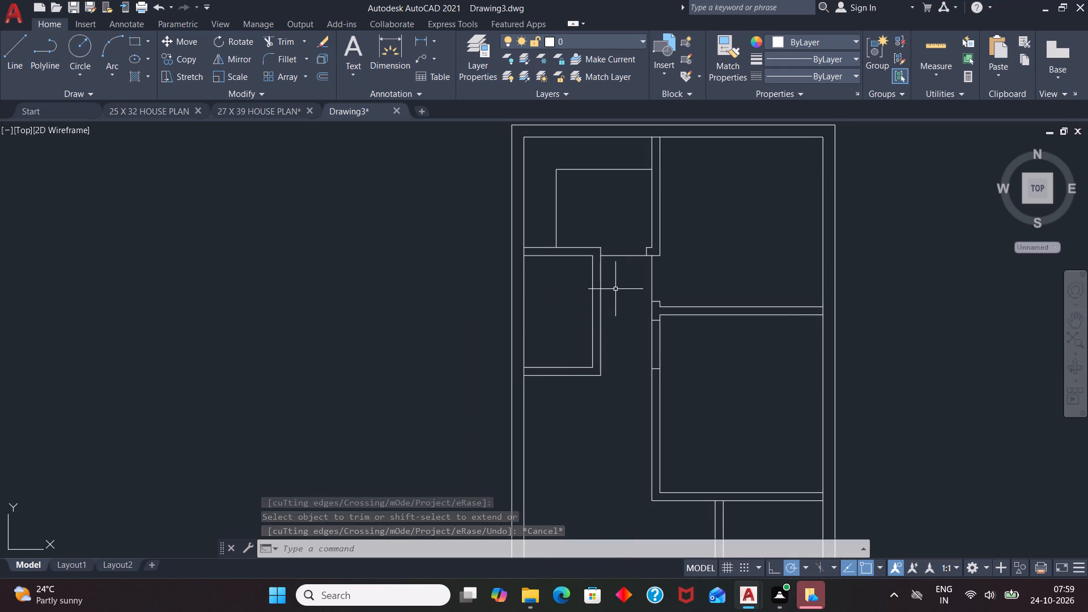
{"action": "key", "text": "l"}
{"action": "key", "text": "Return"}
{"action": "key", "text": "t"}
{"action": "key", "text": "k"}
{"action": "key", "text": "Return"}
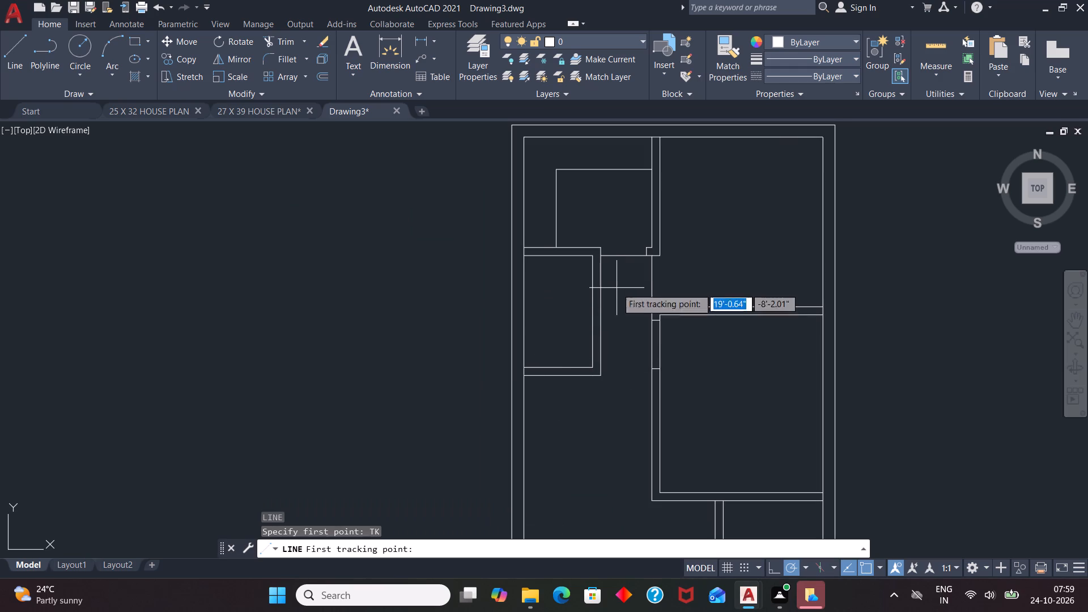
{"action": "left_click", "coordinate": [594, 369]}
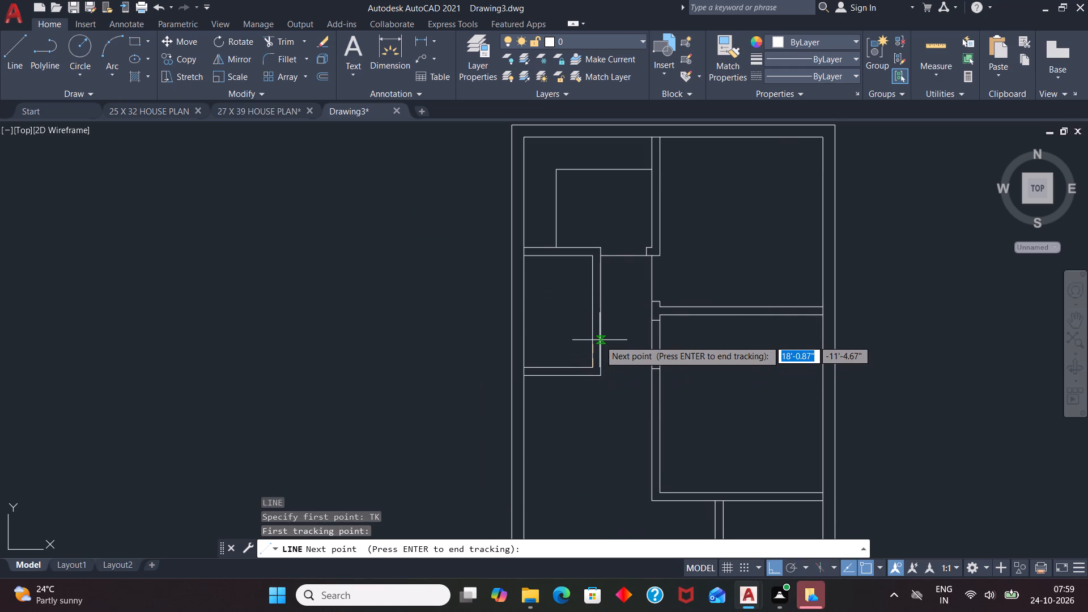
{"action": "key", "text": "4"}
{"action": "key", "text": "Return"}
{"action": "key", "text": "Return"}
{"action": "scroll", "coordinate": [589, 372], "scroll_direction": "up", "scroll_amount": 5}
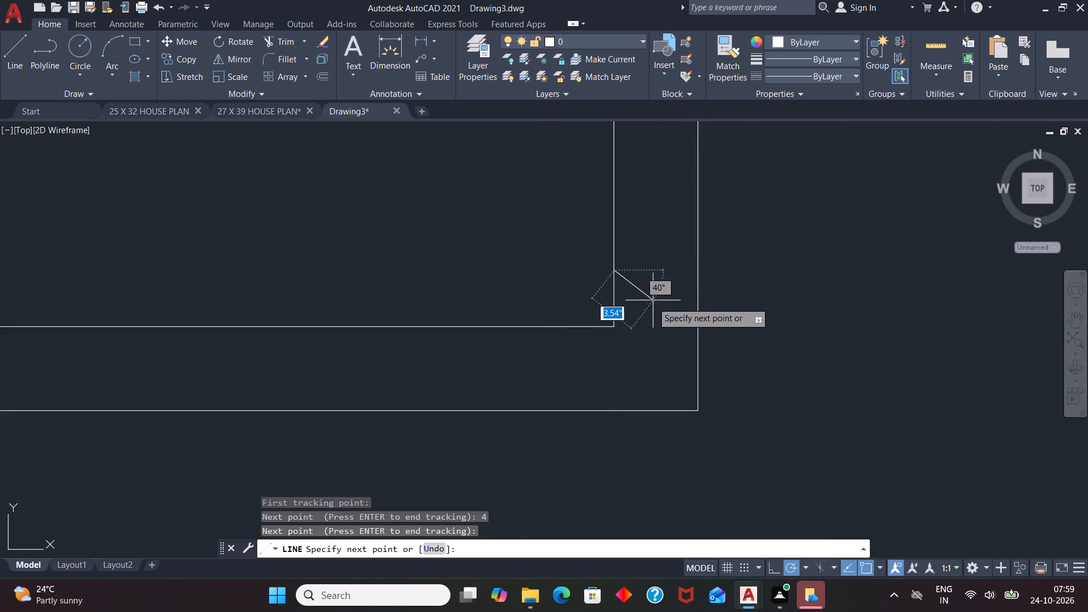
{"action": "left_click", "coordinate": [697, 271]}
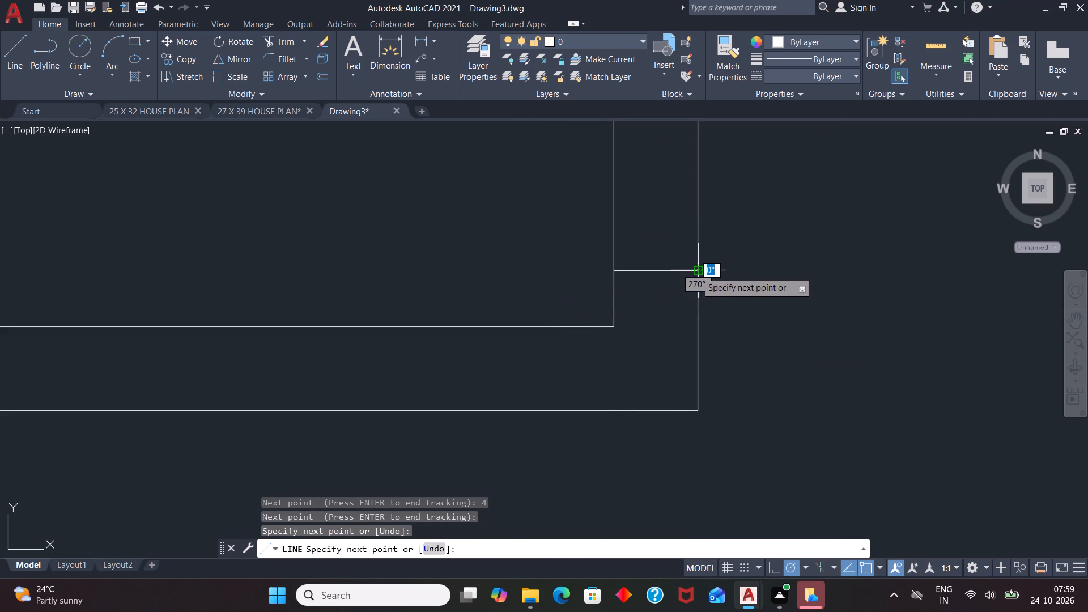
{"action": "key", "text": "space"}
Offset the new jamb line 2'6" upward within the middle-left room's right-hand partition.
{"action": "scroll", "coordinate": [617, 372], "scroll_direction": "down", "scroll_amount": 2}
{"action": "key", "text": "o"}
{"action": "key", "text": "Return"}
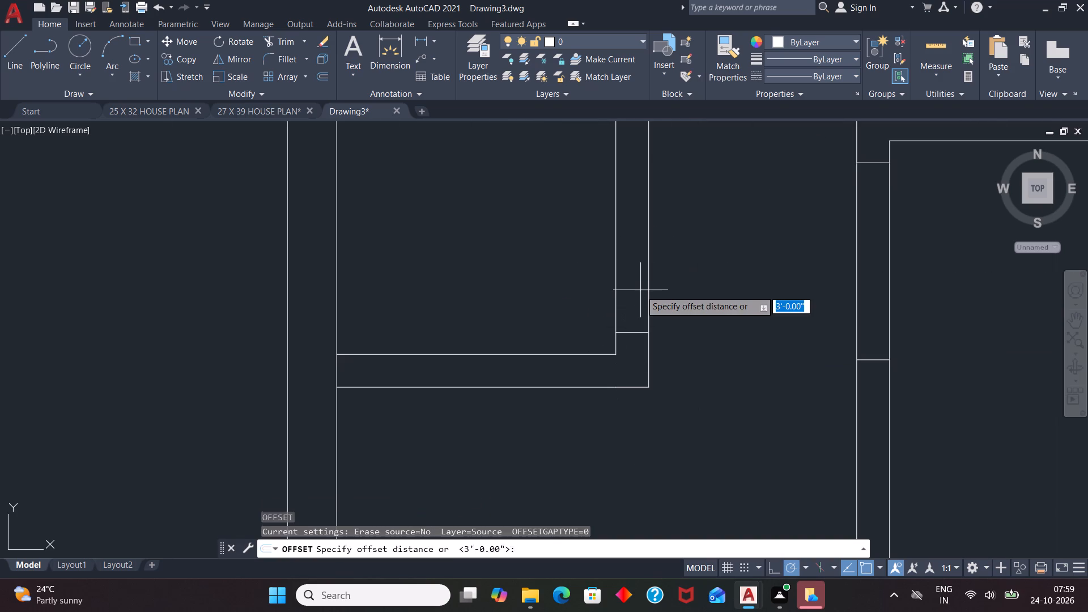
{"action": "type", "text": "2'"}
{"action": "key", "text": "6"}
{"action": "key", "text": "shift+quotedbl"}
{"action": "key", "text": "Return"}
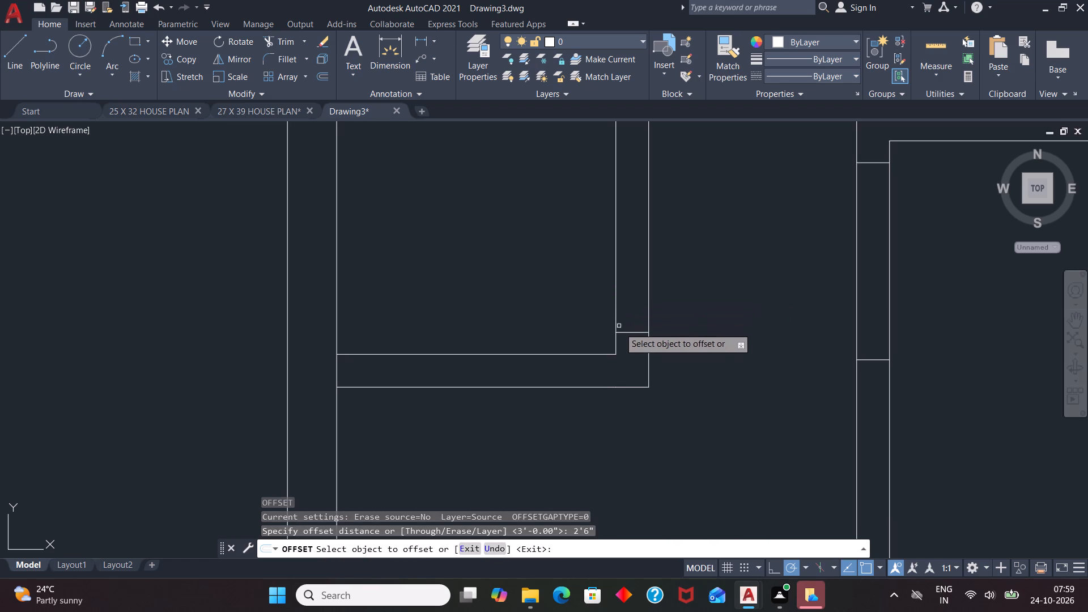
{"action": "left_click", "coordinate": [632, 333]}
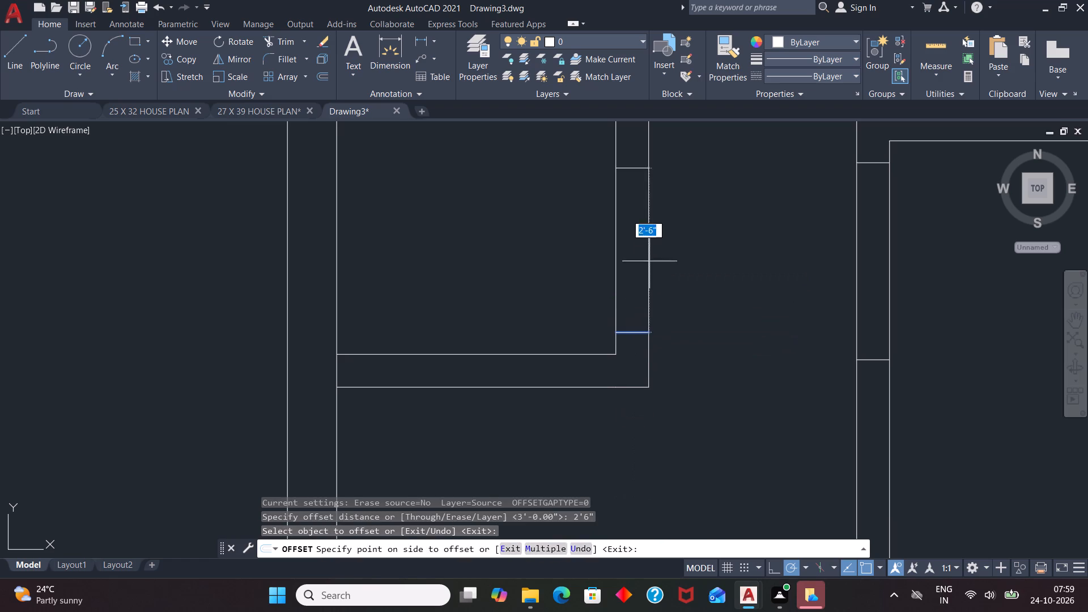
{"action": "left_click", "coordinate": [653, 243]}
{"action": "key", "text": "Escape"}
Trim the inner face of the middle-left room's right-hand partition between its two jamb lines.
{"action": "scroll", "coordinate": [646, 343], "scroll_direction": "down", "scroll_amount": 1}
{"action": "type", "text": "TR"}
{"action": "key", "text": "Return"}
{"action": "key", "text": "Return"}
{"action": "left_click", "coordinate": [626, 291]}
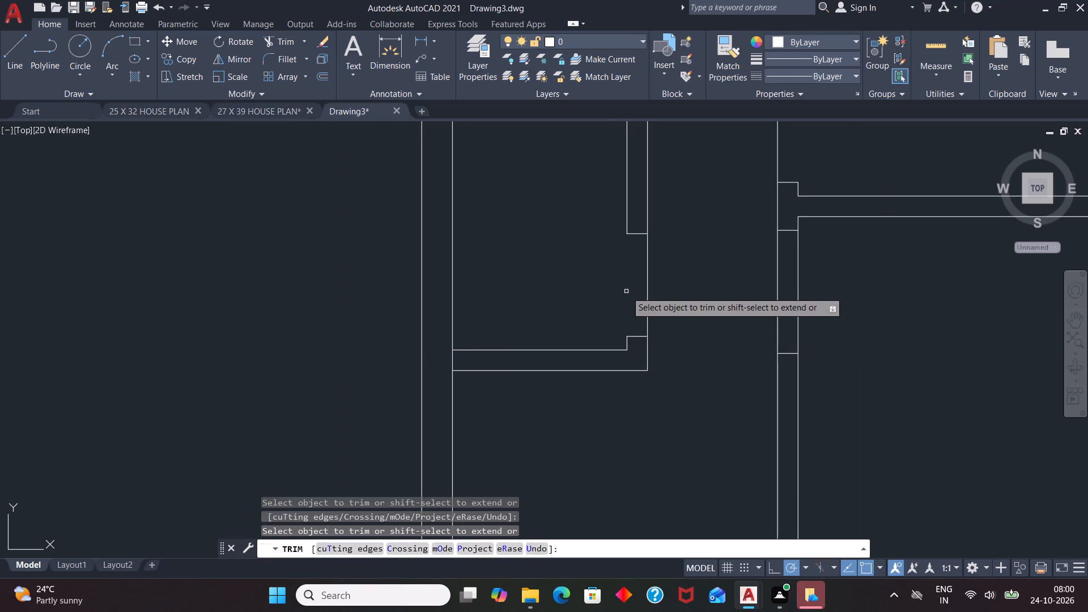
{"action": "key", "text": "Escape"}
Trim the central partition's right-hand face between the pair of jamb lines at the middle-right room.
{"action": "scroll", "coordinate": [573, 297], "scroll_direction": "down", "scroll_amount": 2}
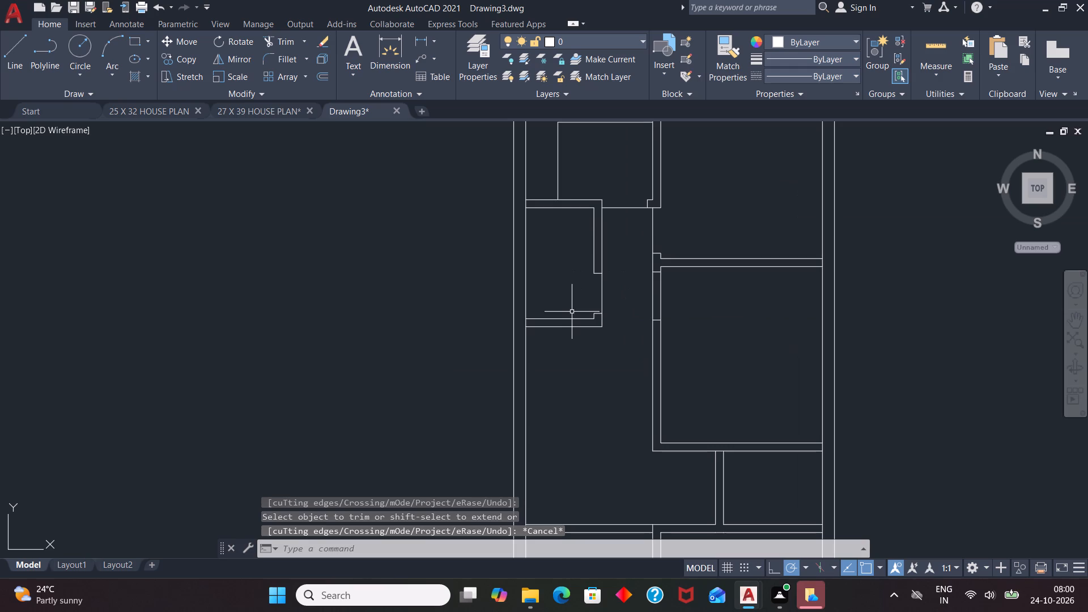
{"action": "type", "text": "TR"}
{"action": "key", "text": "Return"}
{"action": "key", "text": "Return"}
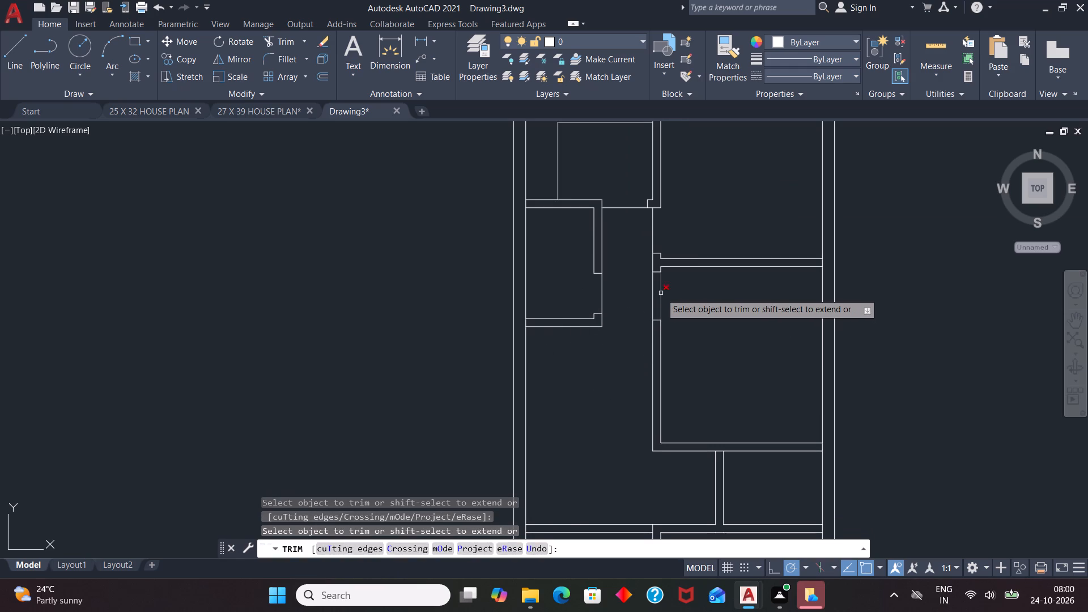
{"action": "left_click", "coordinate": [661, 293]}
{"action": "key", "text": "Escape"}
Trim the cross wall's lower face where the short vertical partition meets it beneath the middle-right room.
{"action": "scroll", "coordinate": [664, 286], "scroll_direction": "down", "scroll_amount": 2}
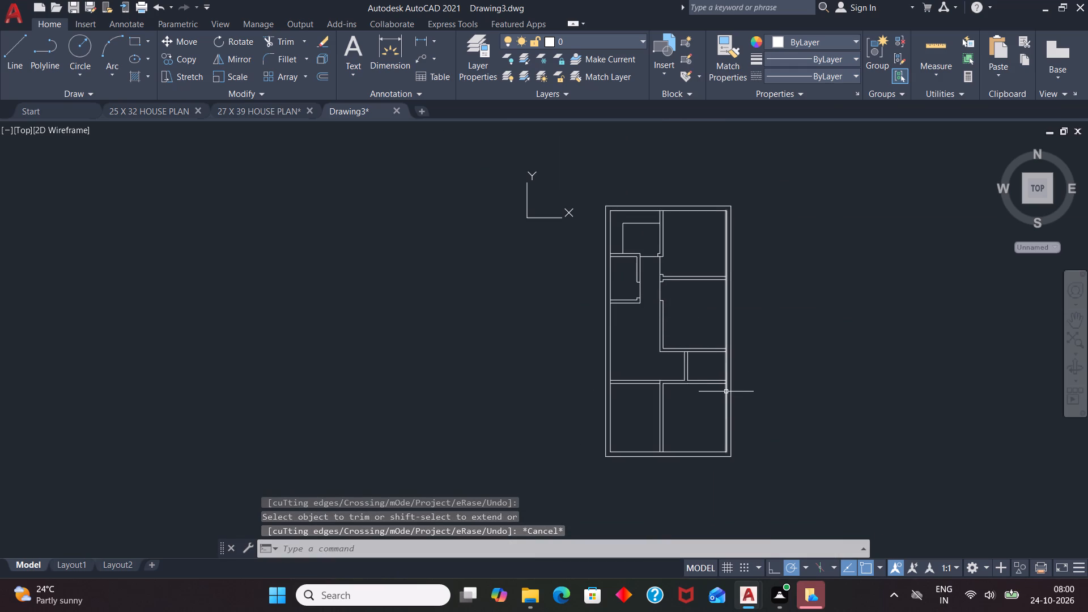
{"action": "scroll", "coordinate": [694, 370], "scroll_direction": "up", "scroll_amount": 2}
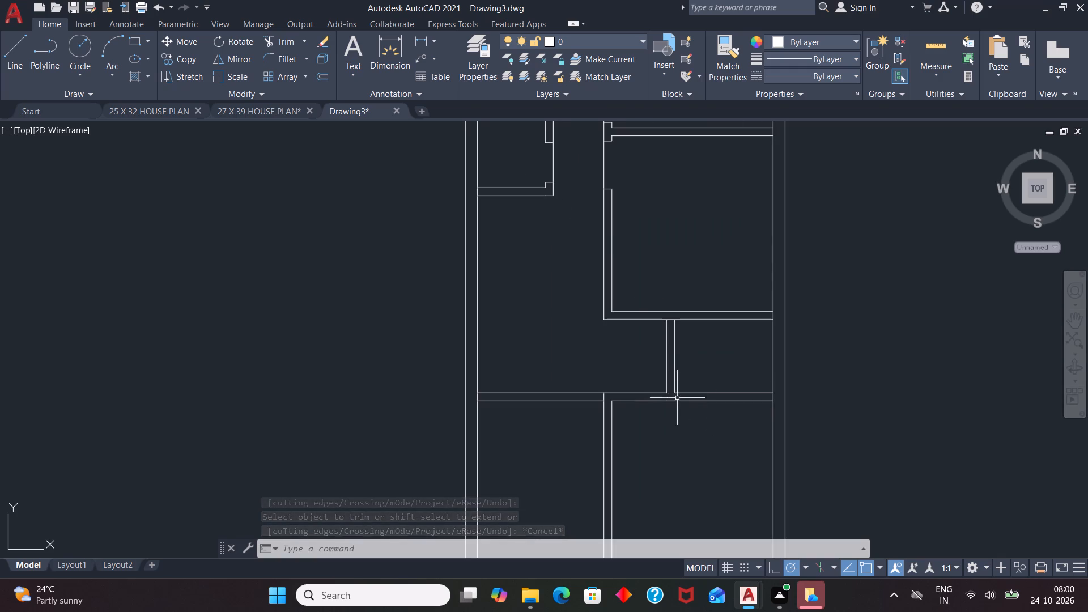
{"action": "scroll", "coordinate": [677, 398], "scroll_direction": "up", "scroll_amount": 1}
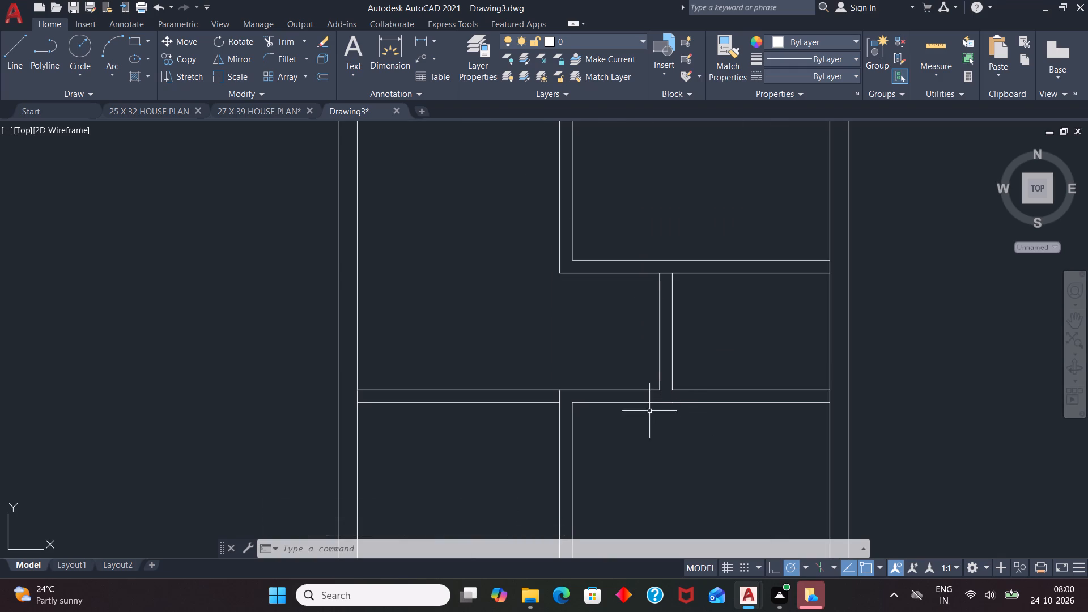
{"action": "type", "text": "TR"}
{"action": "key", "text": "Return"}
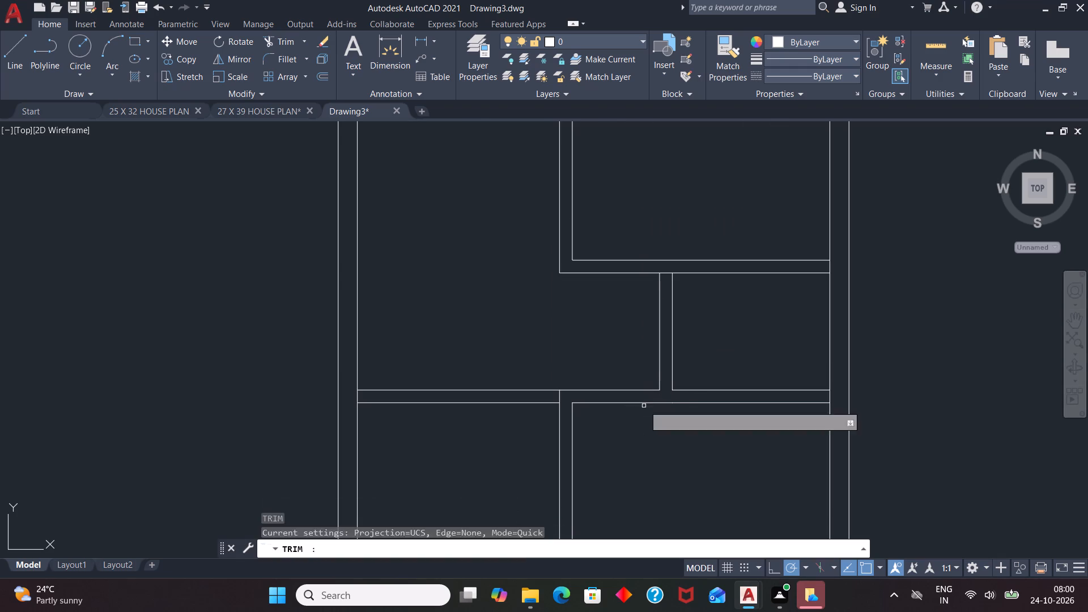
{"action": "key", "text": "Return"}
{"action": "left_click", "coordinate": [666, 272]}
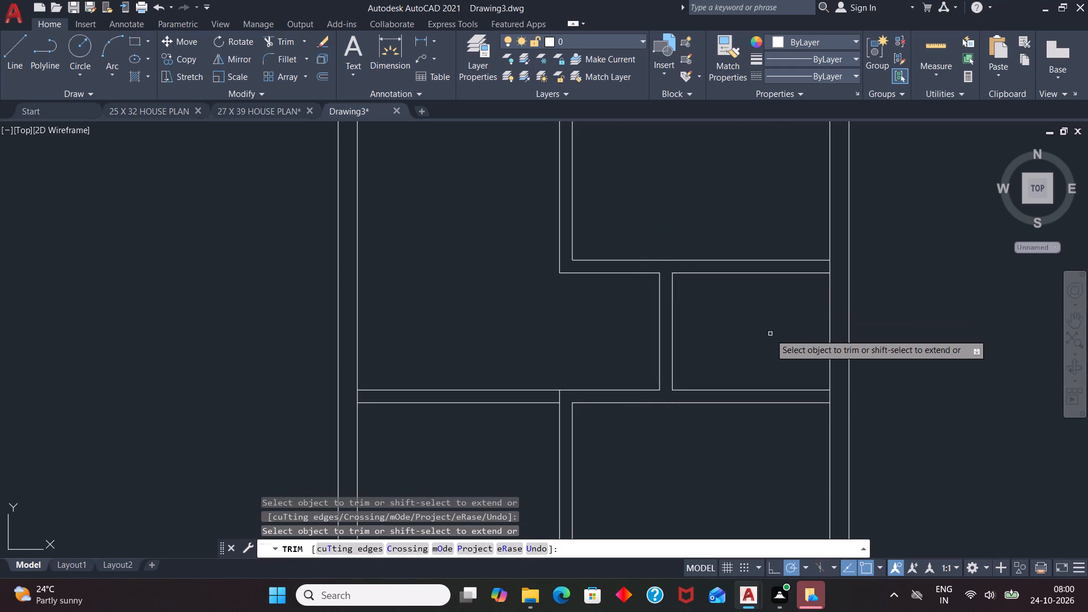
{"action": "key", "text": "Escape"}
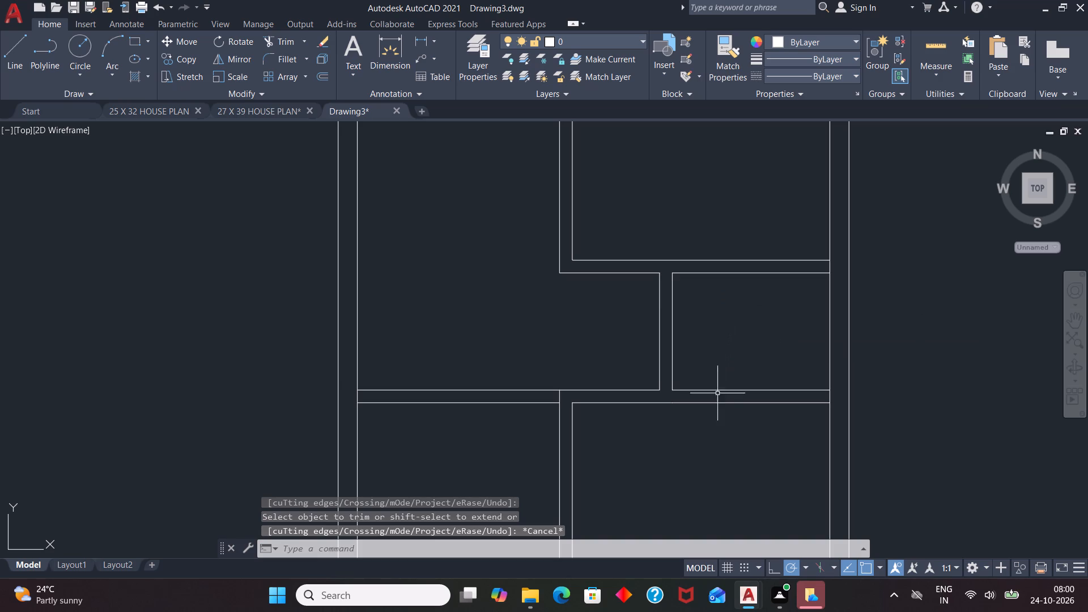
Draw a jamb line across the short vertical partition, tracked 4" above the small right-hand room's lower-left inner corner.
{"action": "key", "text": "l"}
{"action": "key", "text": "Return"}
{"action": "key", "text": "t"}
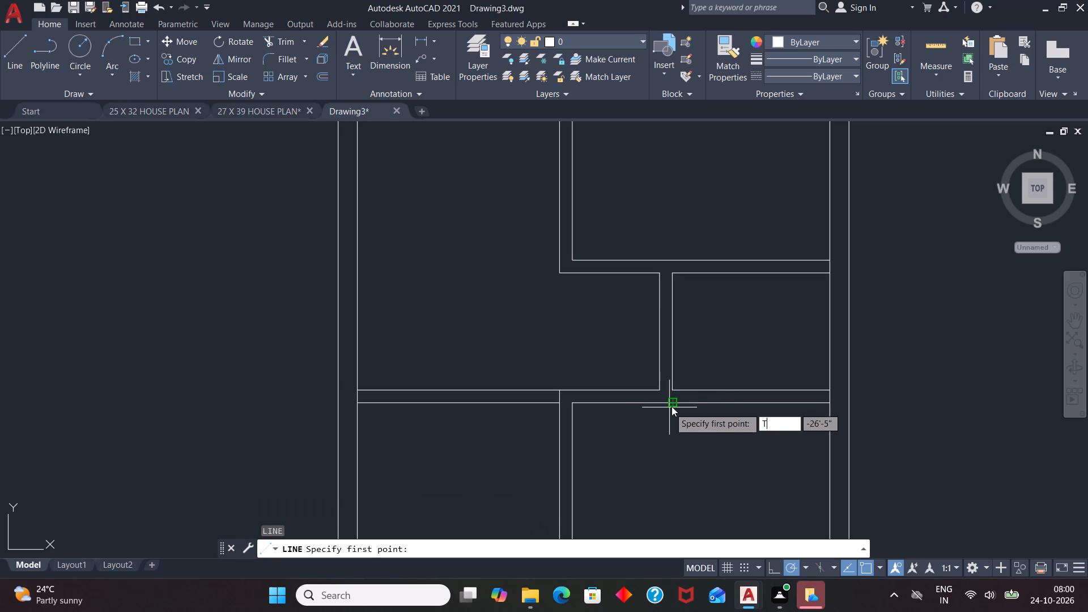
{"action": "key", "text": "k"}
{"action": "key", "text": "Return"}
{"action": "left_click", "coordinate": [676, 388]}
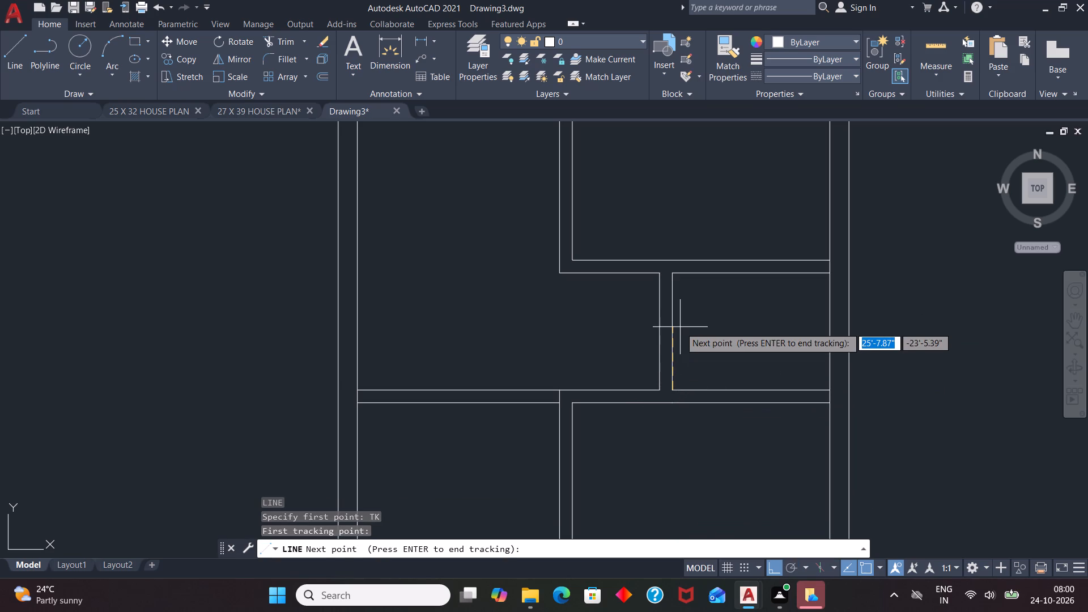
{"action": "key", "text": "4"}
{"action": "key", "text": "Return"}
{"action": "key", "text": "Return"}
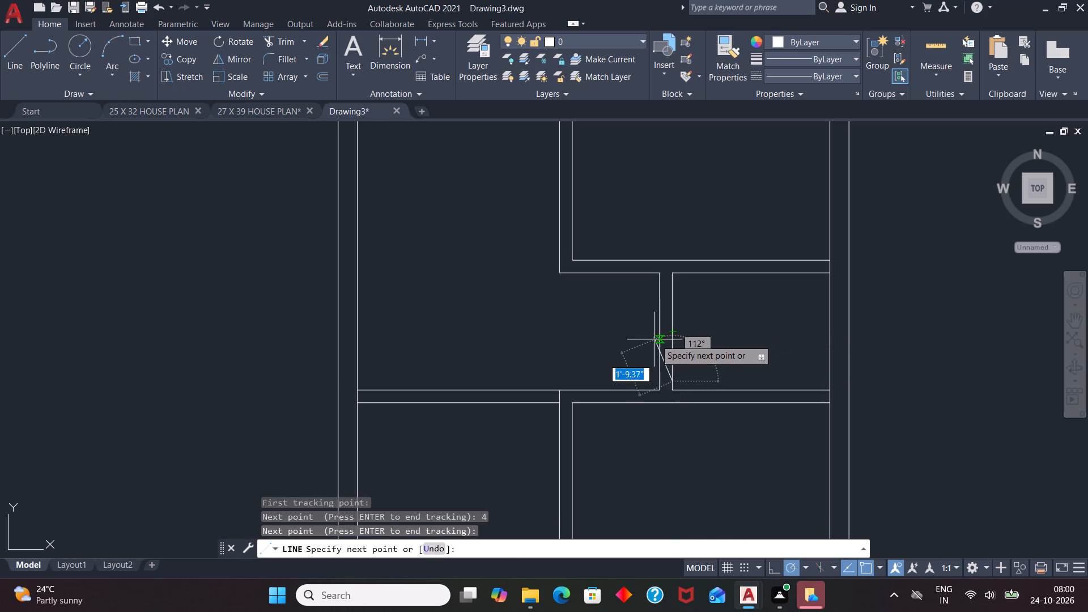
{"action": "scroll", "coordinate": [653, 341], "scroll_direction": "up", "scroll_amount": 4}
{"action": "scroll", "coordinate": [690, 398], "scroll_direction": "down", "scroll_amount": 2}
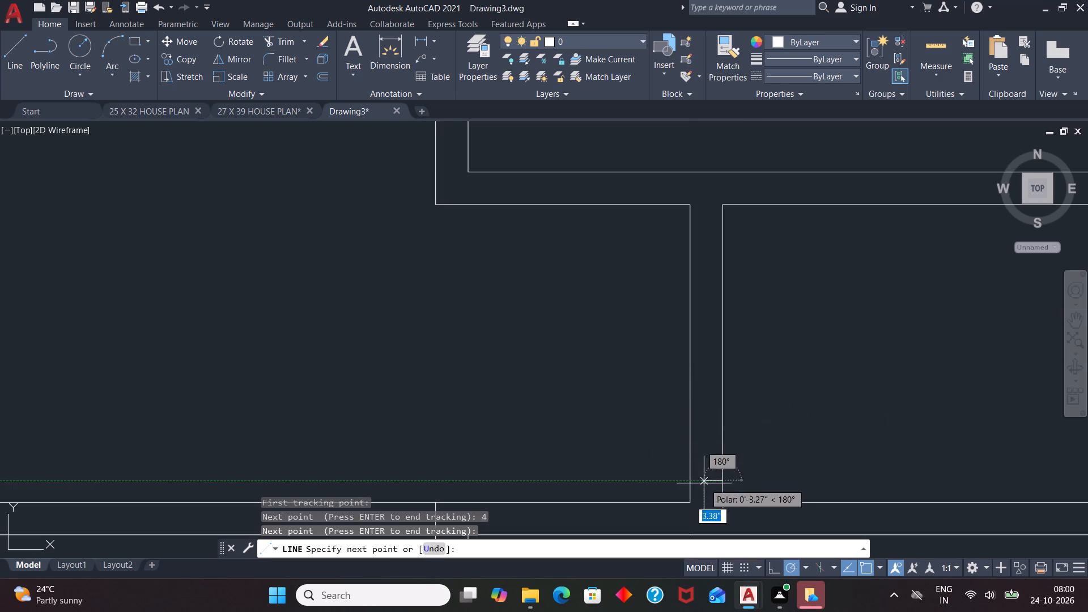
{"action": "left_click", "coordinate": [690, 479]}
{"action": "key", "text": "space"}
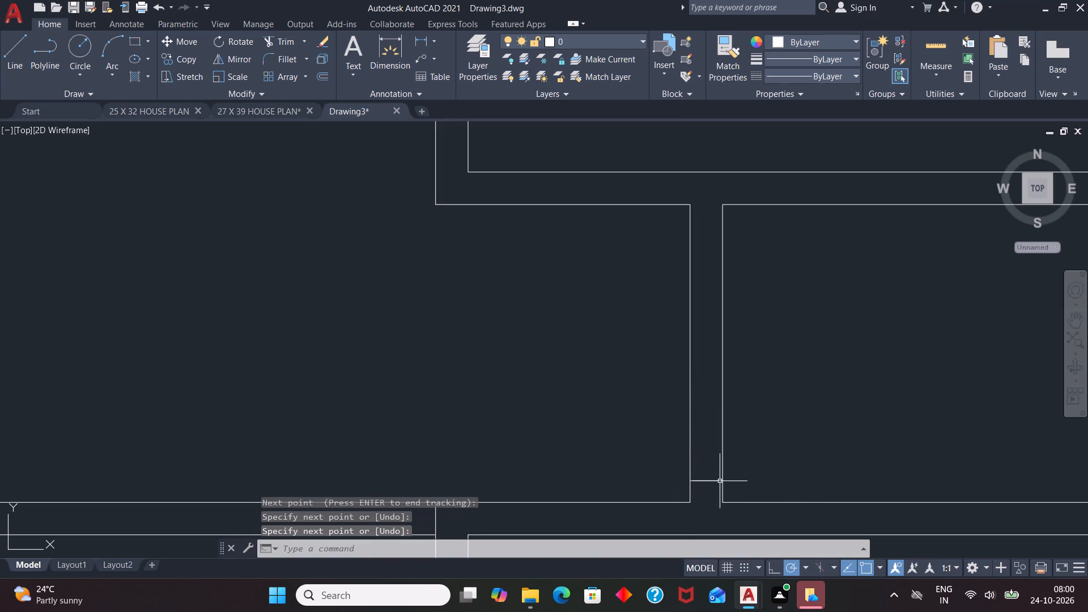
Offset the short partition's jamb line 2'6" upward.
{"action": "key", "text": "o"}
{"action": "key", "text": "Return"}
{"action": "type", "text": "2'6\""}
{"action": "key", "text": "Return"}
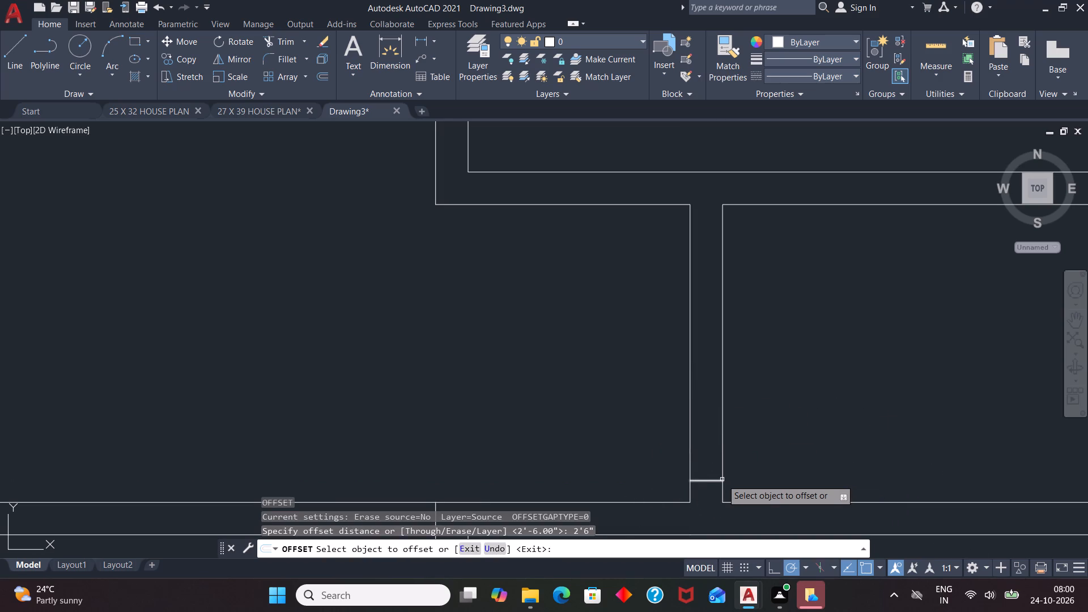
{"action": "left_click", "coordinate": [715, 481]}
{"action": "left_click", "coordinate": [711, 377]}
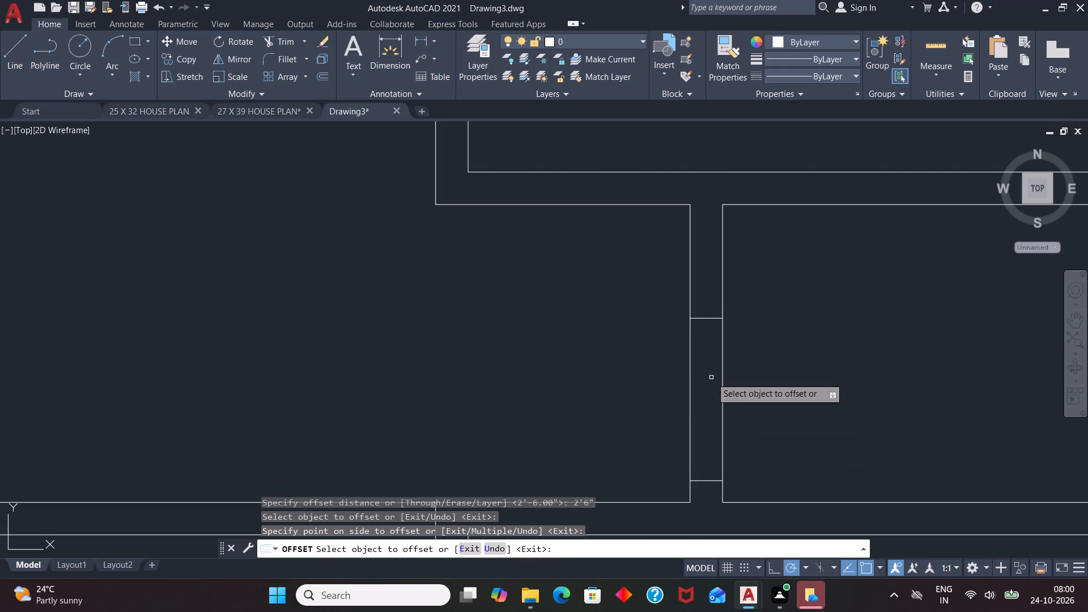
Trim the short vertical partition's right-hand face between its two jamb lines.
{"action": "key", "text": "Escape"}
{"action": "type", "text": "TR"}
{"action": "key", "text": "Return"}
{"action": "key", "text": "Return"}
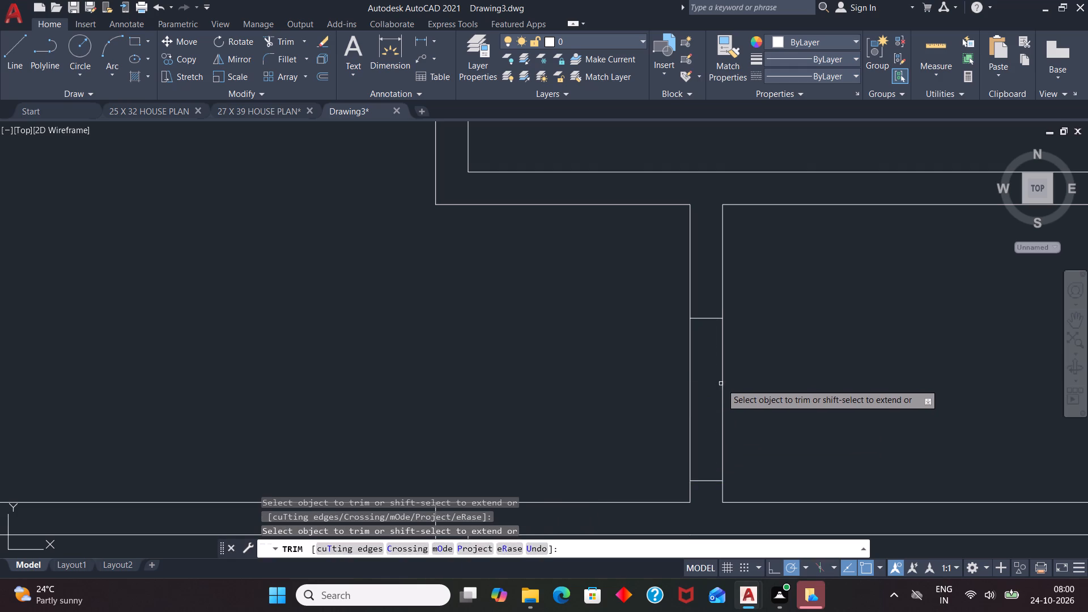
{"action": "left_click", "coordinate": [725, 385]}
{"action": "key", "text": "space"}
Draw a jamb line across the cross wall, tracked 4" left of the corner where the short partition's left face meets it.
{"action": "scroll", "coordinate": [765, 317], "scroll_direction": "down", "scroll_amount": 1}
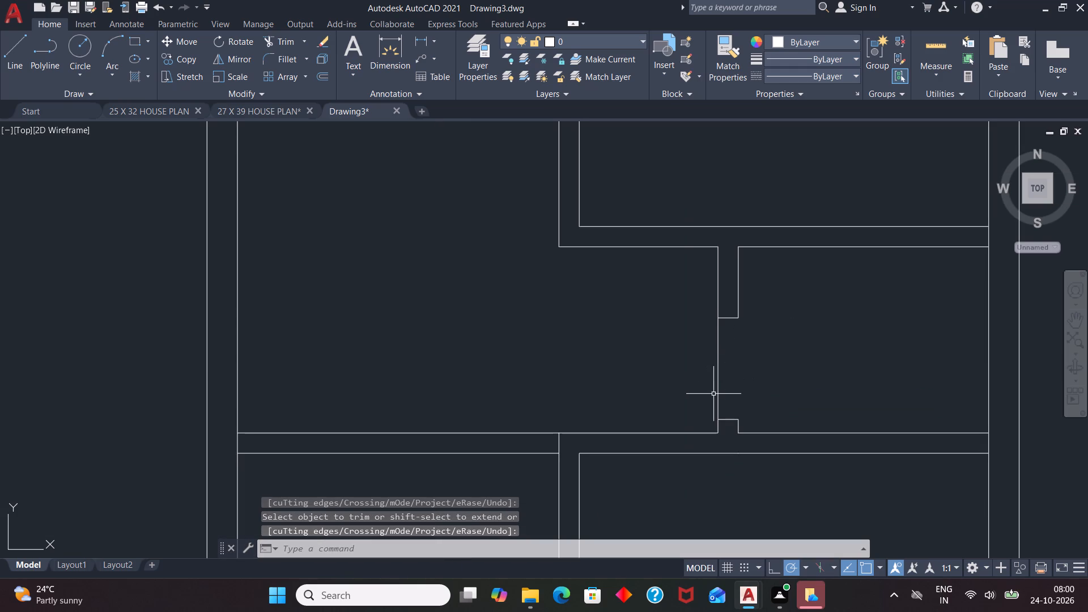
{"action": "scroll", "coordinate": [716, 364], "scroll_direction": "down", "scroll_amount": 1}
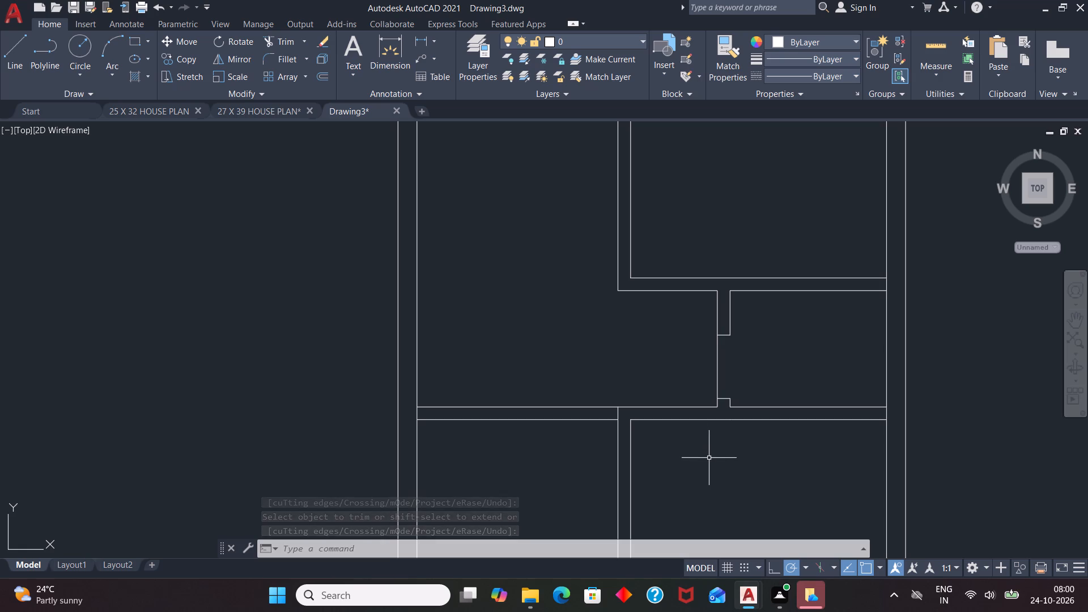
{"action": "scroll", "coordinate": [709, 458], "scroll_direction": "up", "scroll_amount": 2}
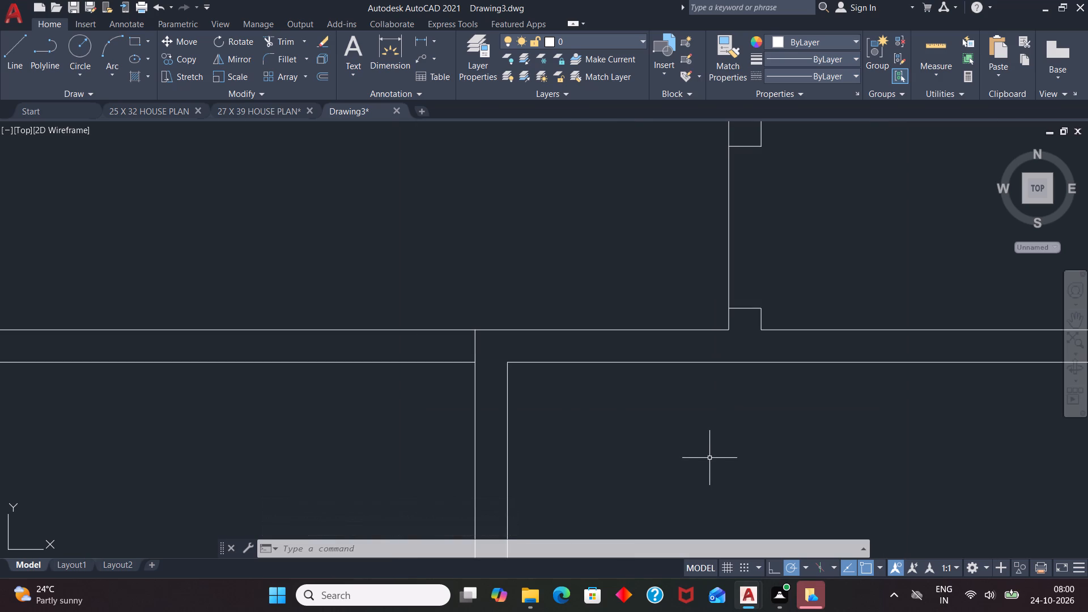
{"action": "key", "text": "l"}
{"action": "key", "text": "Return"}
{"action": "type", "text": "TK"}
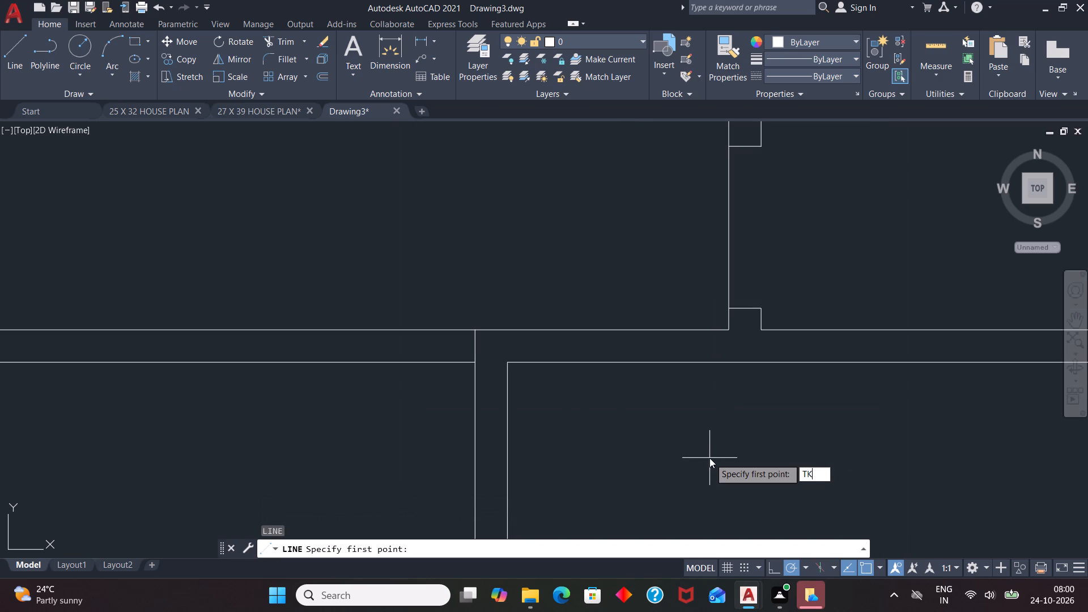
{"action": "key", "text": "Return"}
{"action": "left_click", "coordinate": [726, 330]}
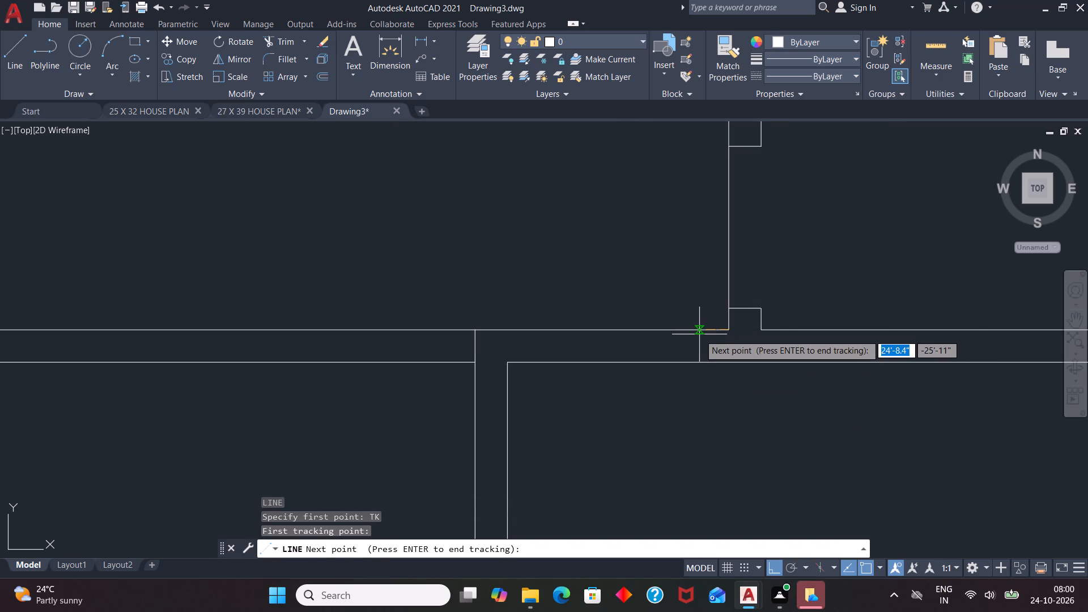
{"action": "key", "text": "4"}
{"action": "key", "text": "Return"}
{"action": "key", "text": "Return"}
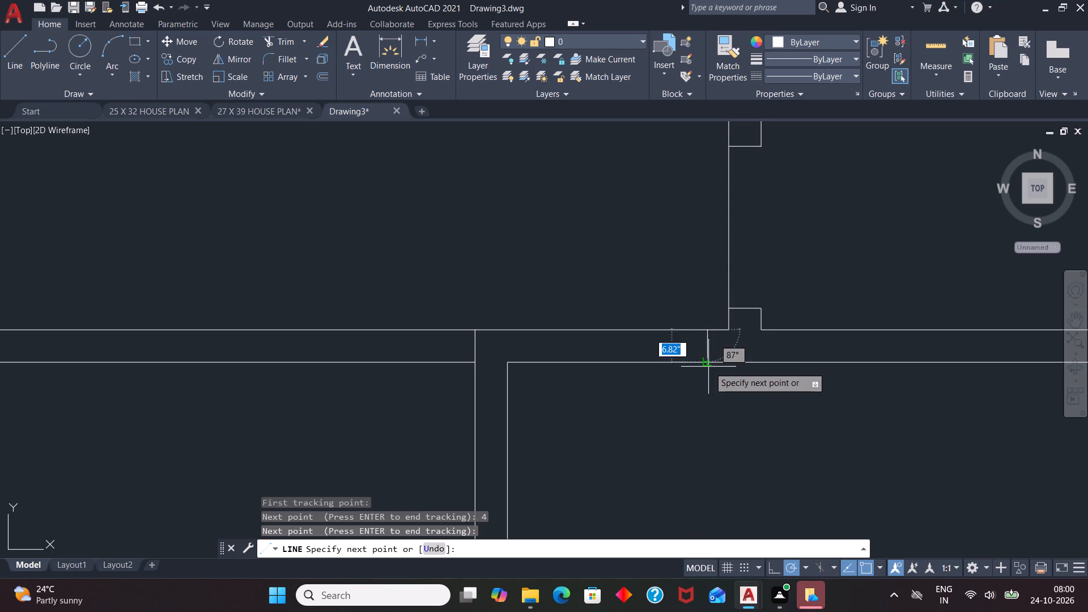
{"action": "left_click", "coordinate": [703, 363]}
{"action": "key", "text": "space"}
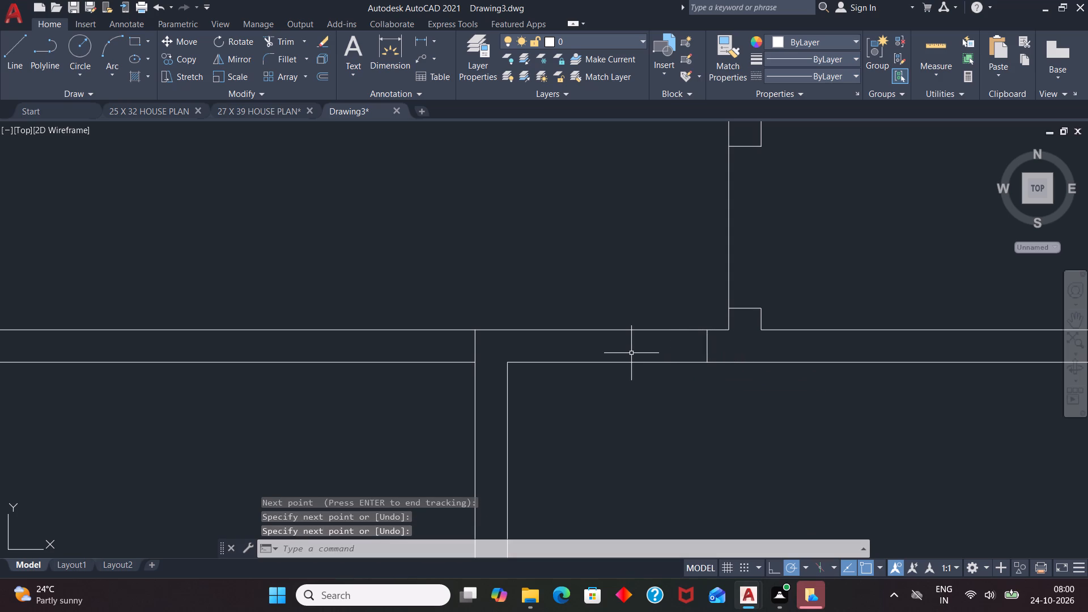
Offset the cross wall's new jamb line 3' to the left, towards the central partition.
{"action": "scroll", "coordinate": [699, 309], "scroll_direction": "down", "scroll_amount": 1}
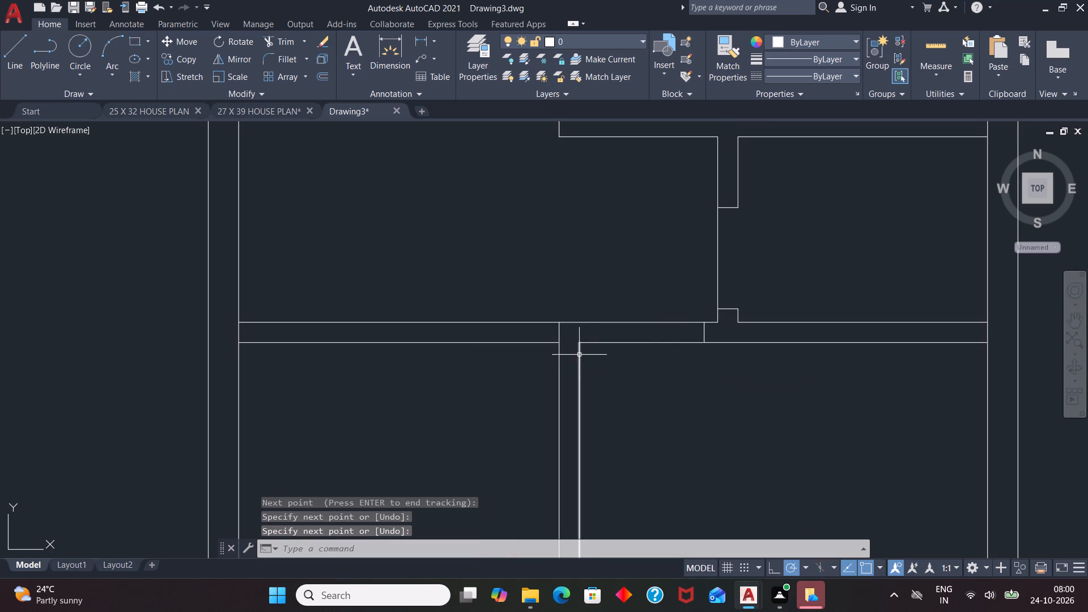
{"action": "key", "text": "o"}
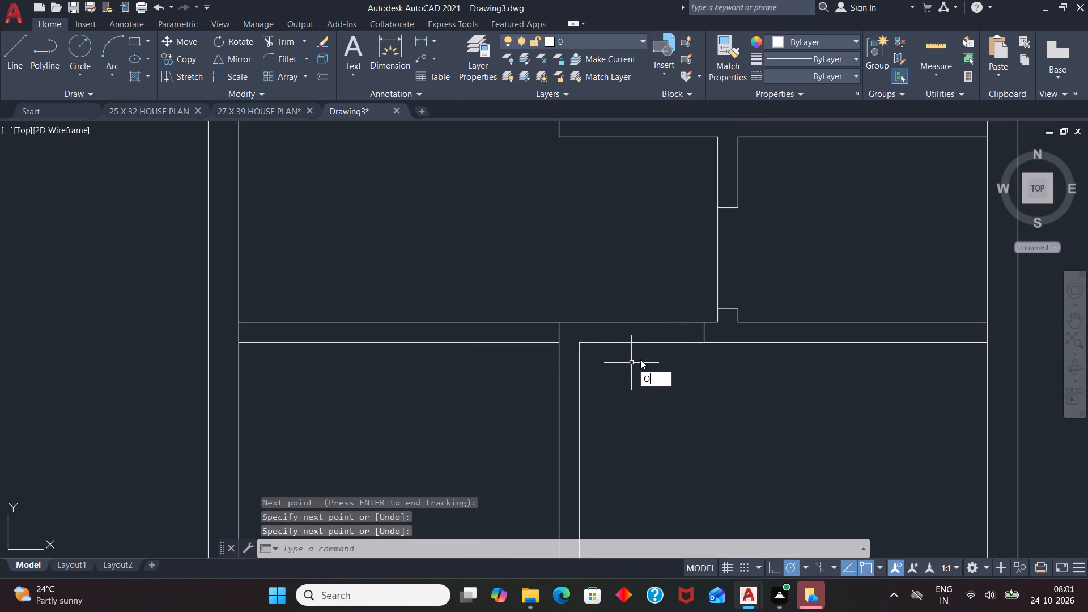
{"action": "key", "text": "Return"}
{"action": "type", "text": "3'"}
{"action": "key", "text": "Return"}
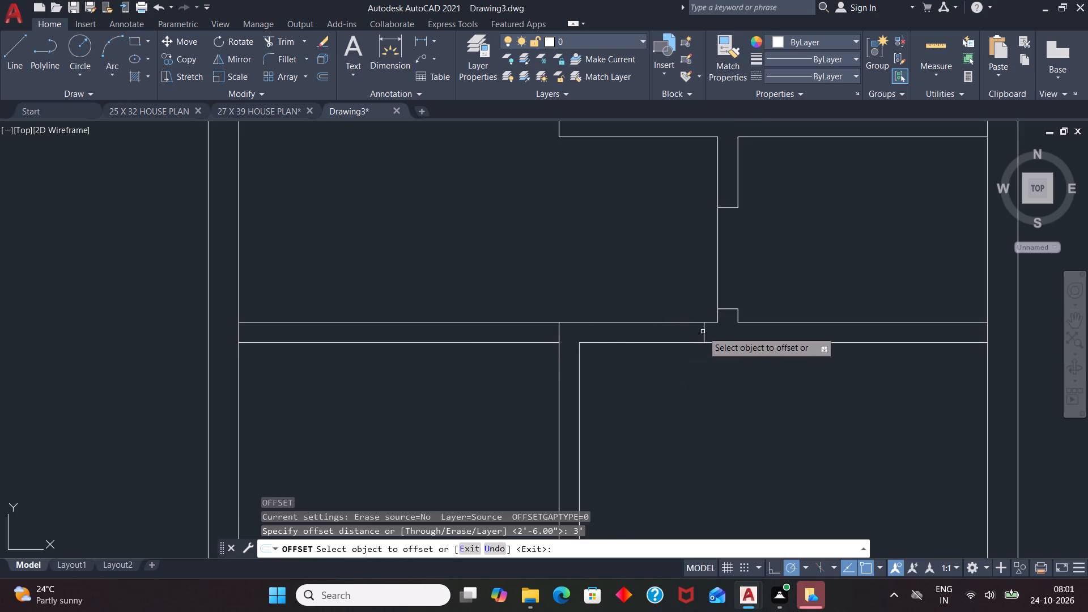
{"action": "left_click", "coordinate": [704, 333]}
{"action": "left_click", "coordinate": [604, 351]}
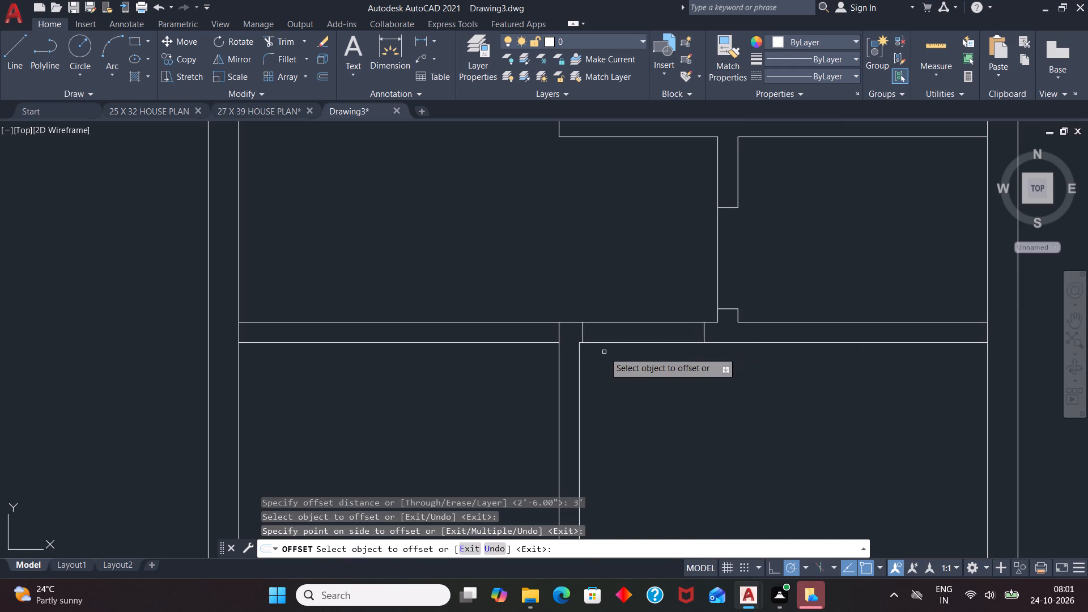
{"action": "key", "text": "Escape"}
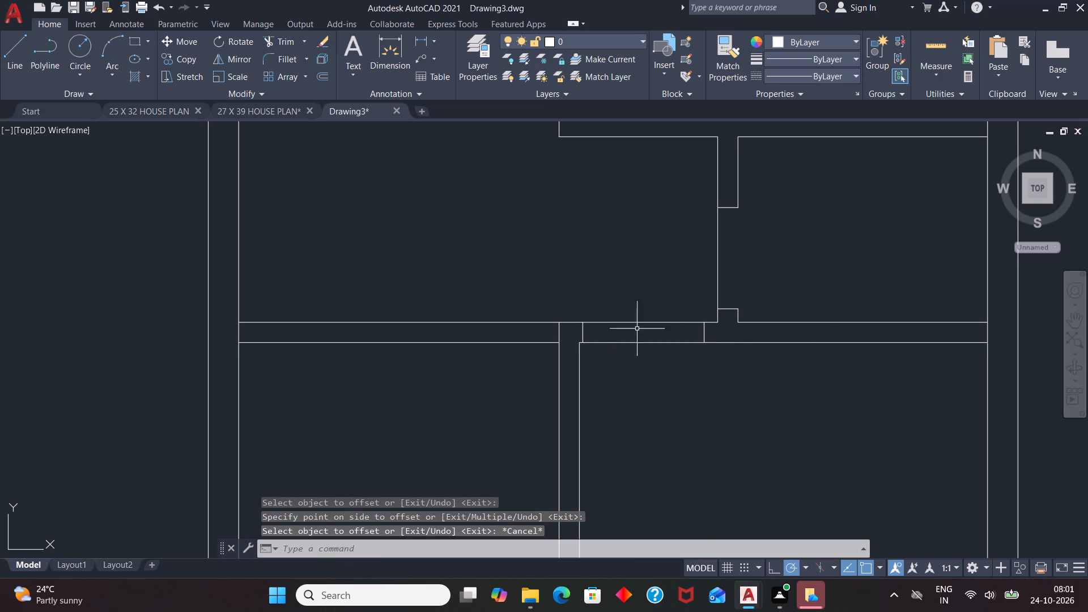
Draw a jamb line across the cross wall above the lower-left room, tracked 3' left of that room's upper-right inner corner.
{"action": "scroll", "coordinate": [666, 311], "scroll_direction": "down", "scroll_amount": 2}
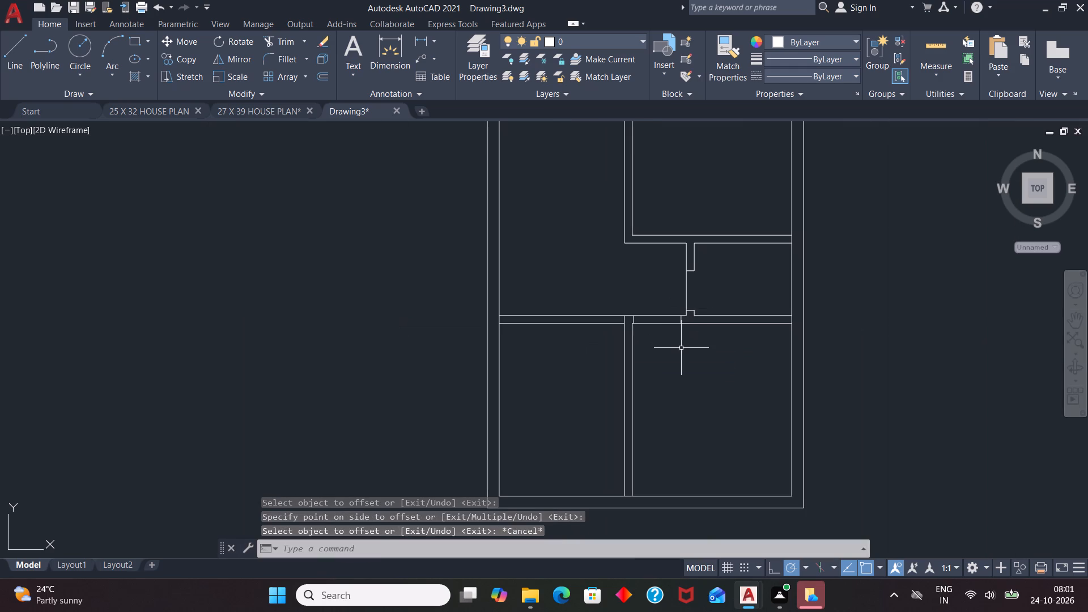
{"action": "scroll", "coordinate": [683, 365], "scroll_direction": "down", "scroll_amount": 1}
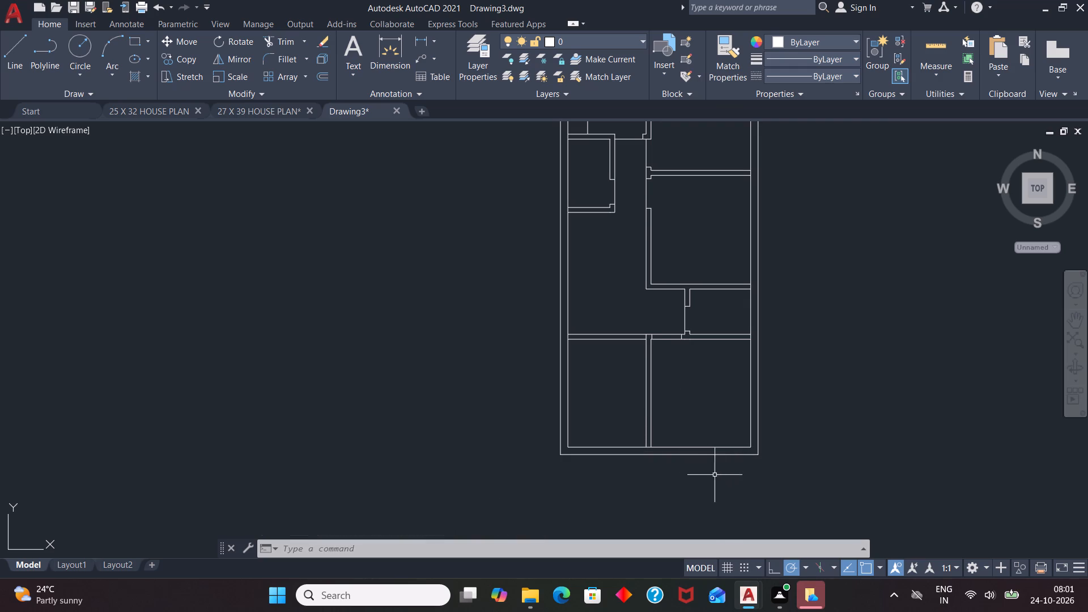
{"action": "scroll", "coordinate": [619, 347], "scroll_direction": "up", "scroll_amount": 1}
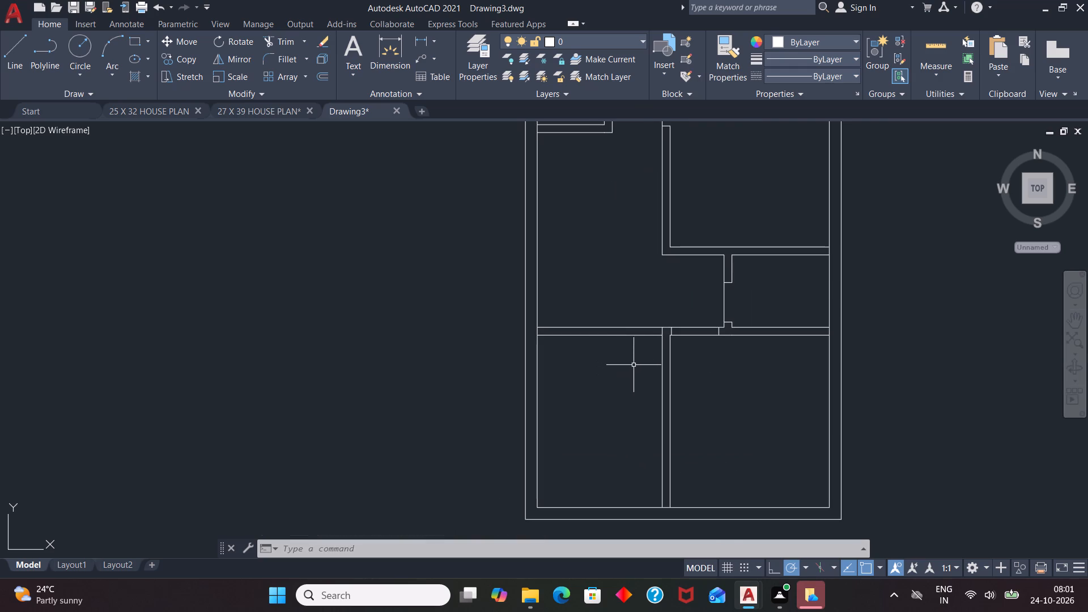
{"action": "scroll", "coordinate": [651, 340], "scroll_direction": "up", "scroll_amount": 2}
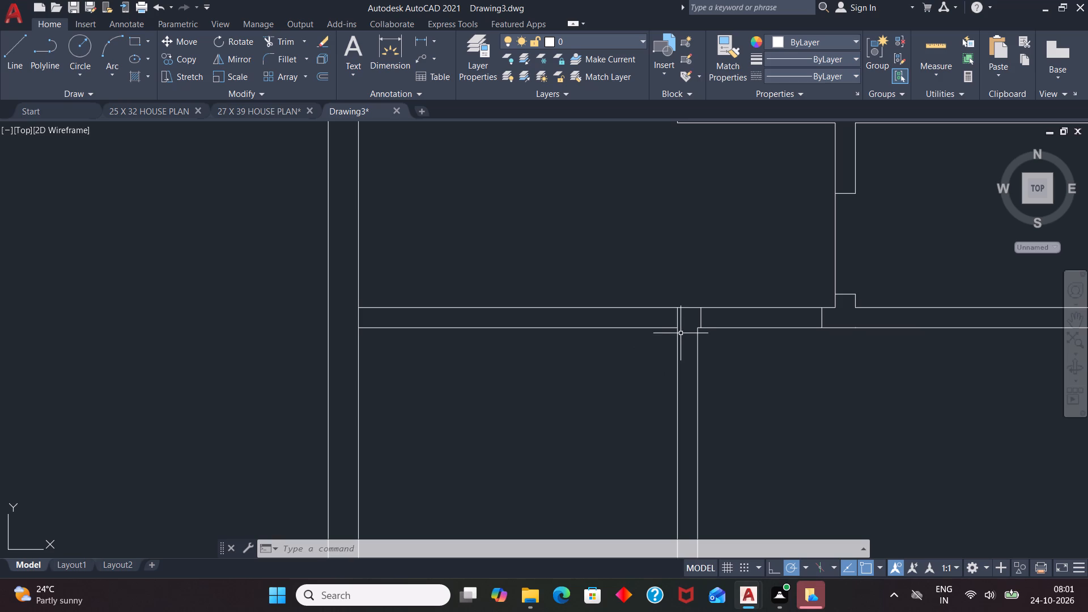
{"action": "key", "text": "l"}
{"action": "key", "text": "Return"}
{"action": "type", "text": "TK"}
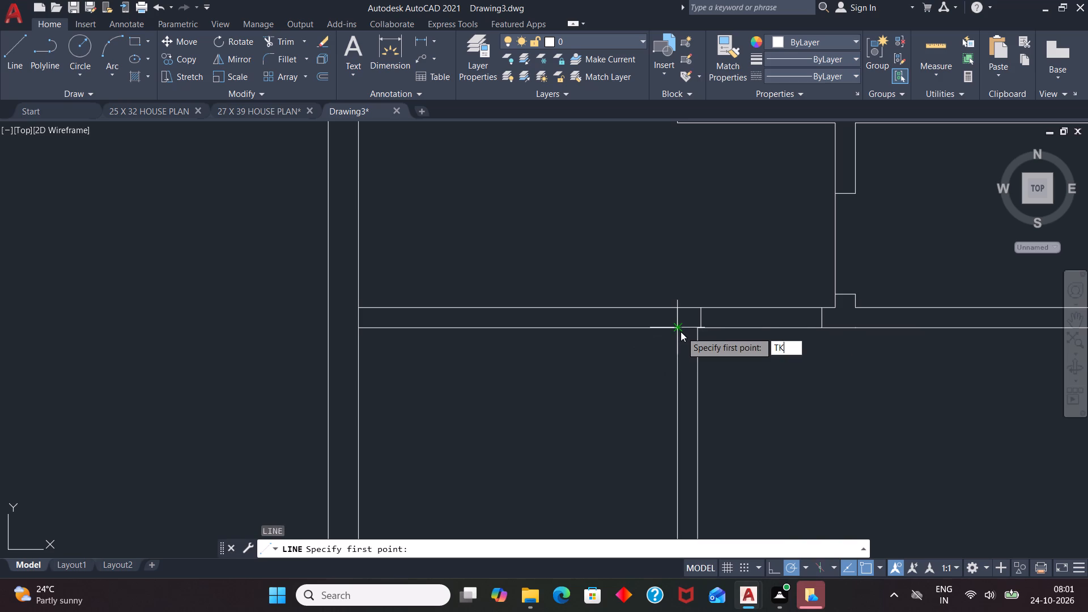
{"action": "key", "text": "Return"}
{"action": "left_click", "coordinate": [680, 326]}
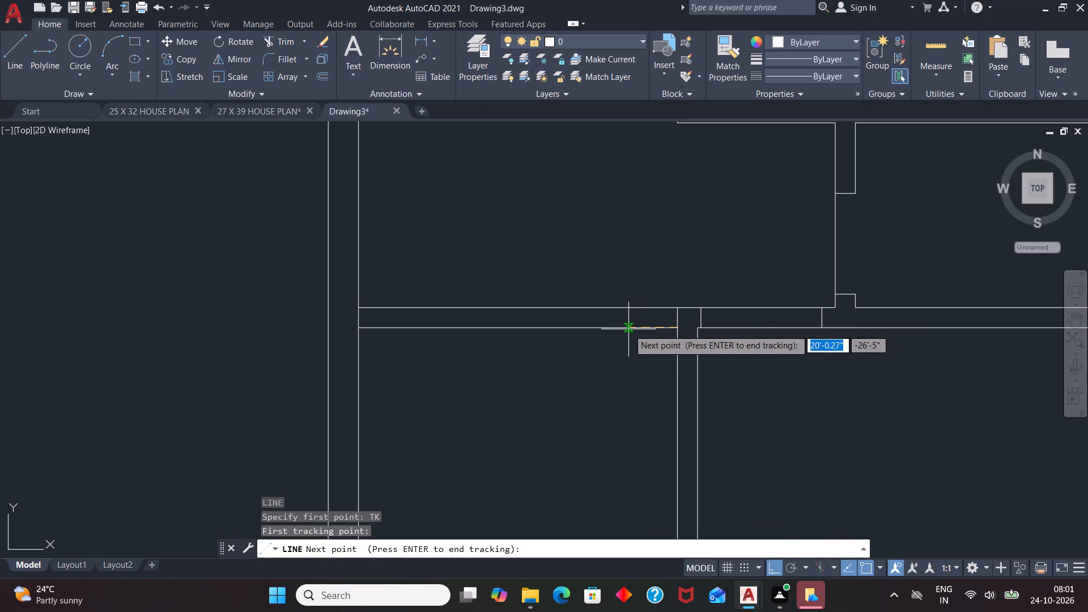
{"action": "type", "text": "3'"}
{"action": "key", "text": "Return"}
{"action": "key", "text": "Return"}
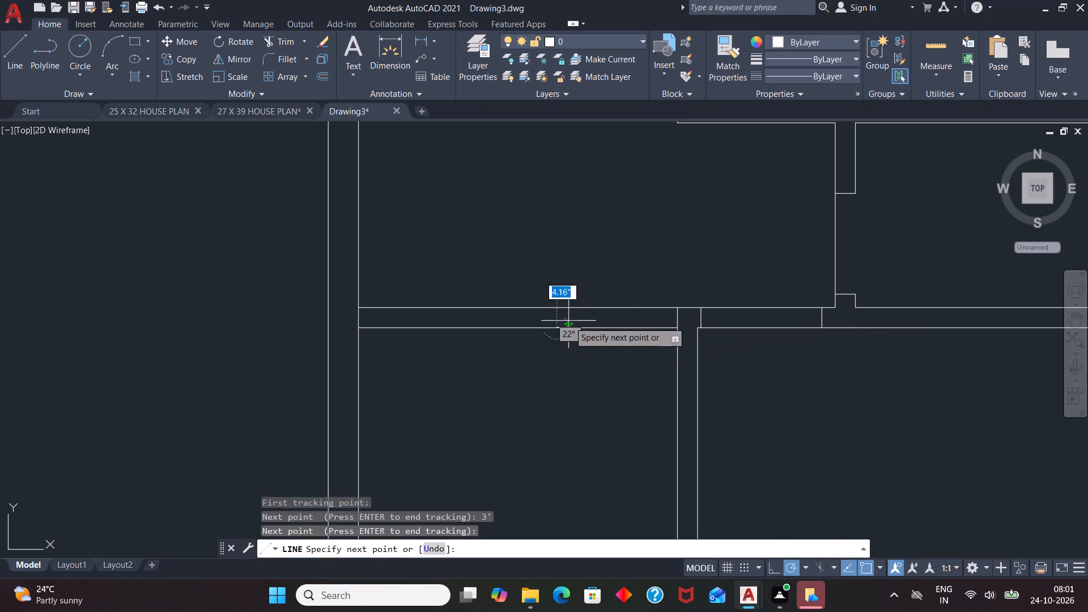
{"action": "left_click", "coordinate": [557, 305]}
{"action": "key", "text": "Escape"}
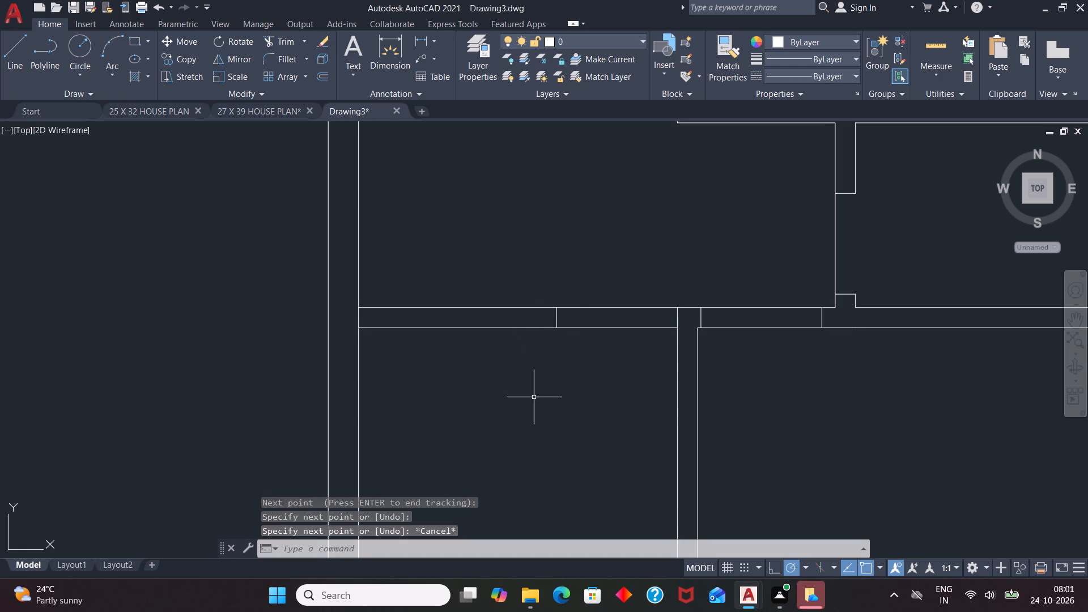
Trim the cross wall's lower face between the new jamb line and the lower central partition.
{"action": "key", "text": "t"}
{"action": "key", "text": "r"}
{"action": "key", "text": "Return"}
{"action": "key", "text": "Return"}
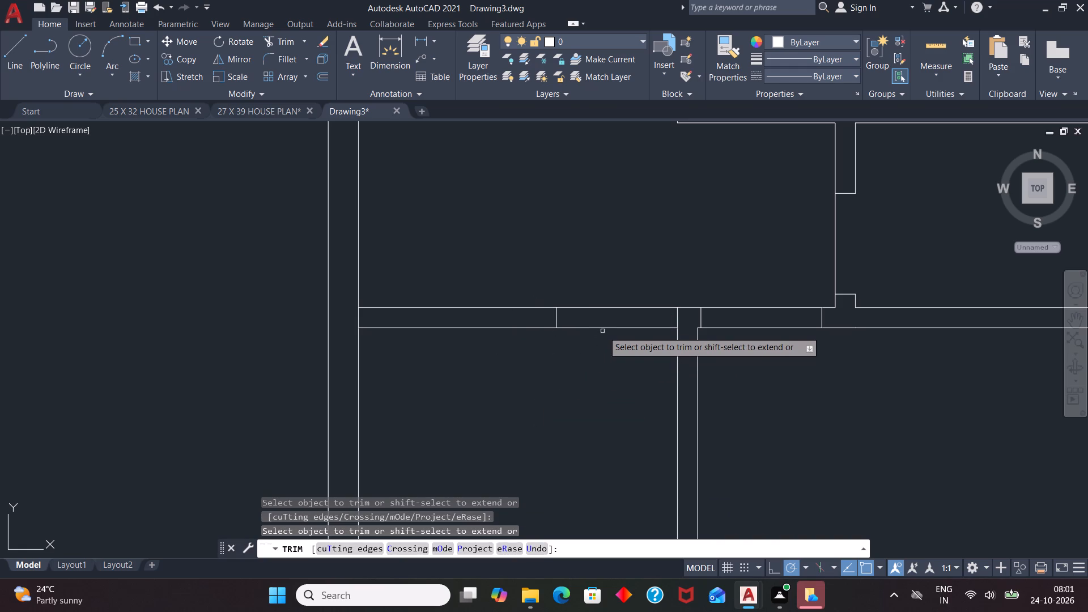
{"action": "left_click", "coordinate": [606, 329]}
{"action": "key", "text": "Escape"}
Draw a vertical line down to the bottom wall's inner face, starting 4'9" right of the lower-left room's upper-left inner corner.
{"action": "scroll", "coordinate": [674, 286], "scroll_direction": "down", "scroll_amount": 2}
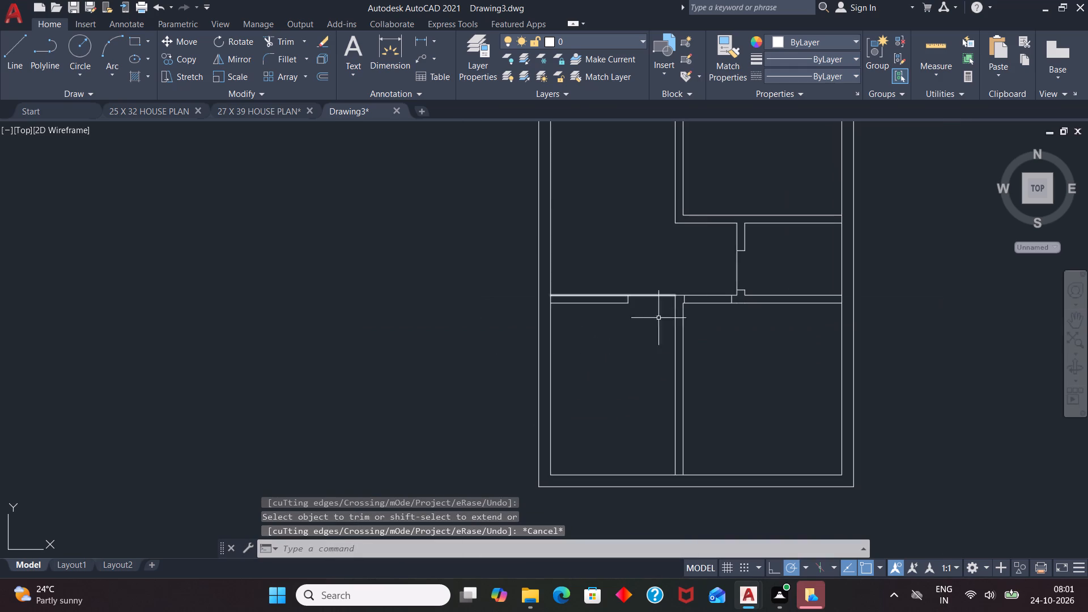
{"action": "scroll", "coordinate": [605, 333], "scroll_direction": "up", "scroll_amount": 1}
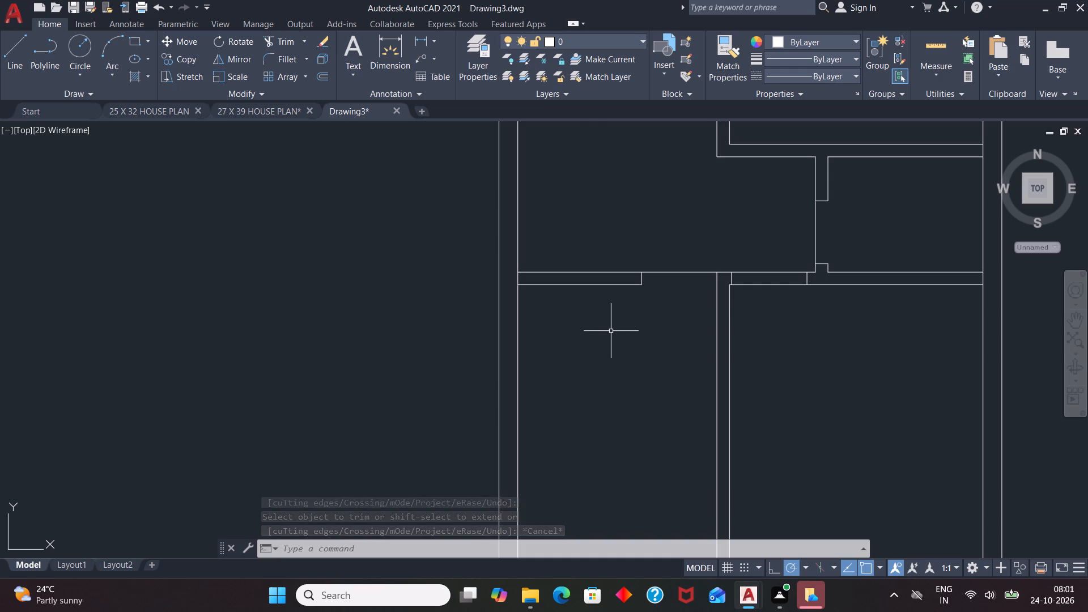
{"action": "key", "text": "l"}
{"action": "key", "text": "Return"}
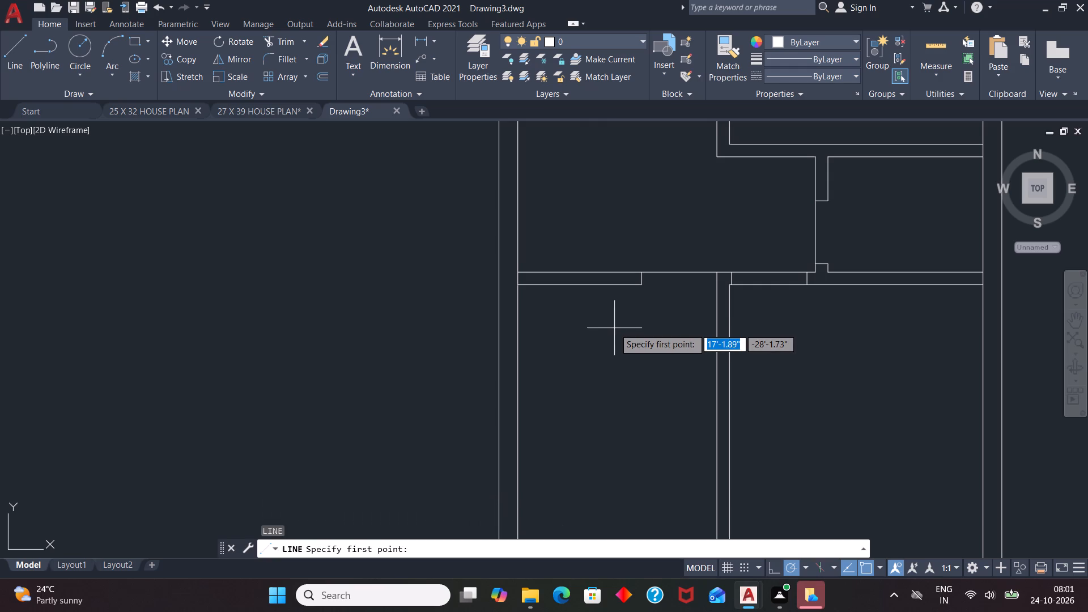
{"action": "type", "text": "TL"}
{"action": "key", "text": "BackSpace"}
{"action": "key", "text": "k"}
{"action": "key", "text": "Return"}
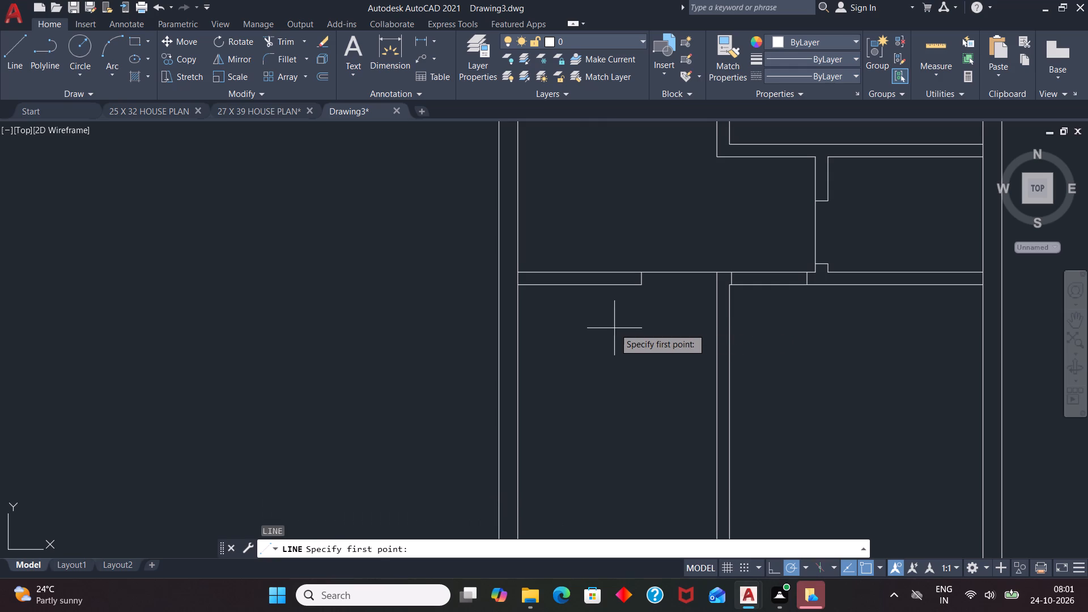
{"action": "left_click", "coordinate": [517, 283]}
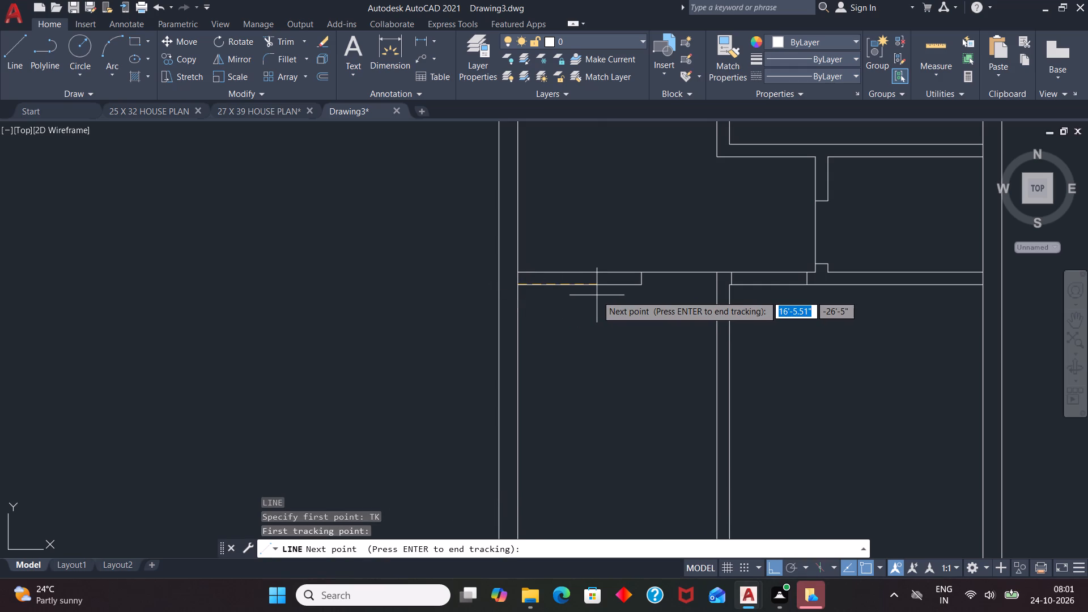
{"action": "type", "text": "4'"}
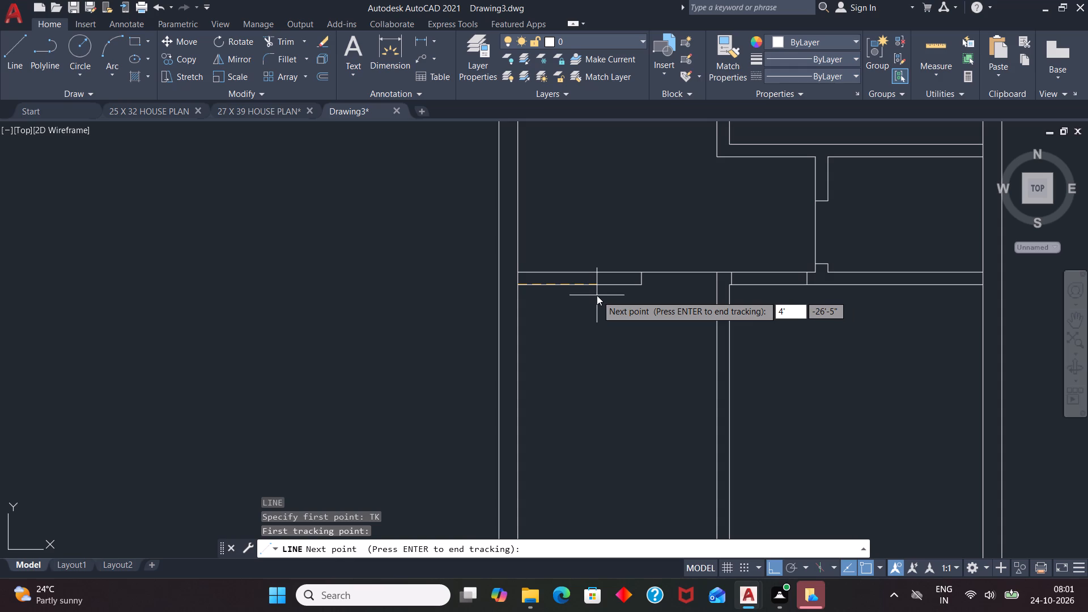
{"action": "type", "text": "9\""}
{"action": "key", "text": "Return"}
{"action": "key", "text": "Return"}
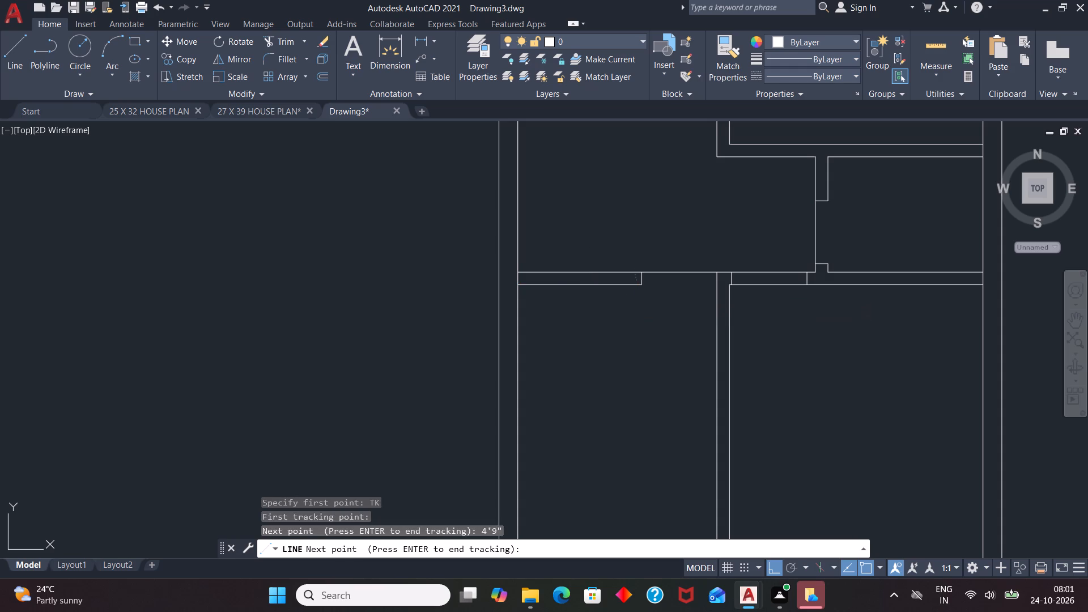
{"action": "scroll", "coordinate": [608, 390], "scroll_direction": "down", "scroll_amount": 2}
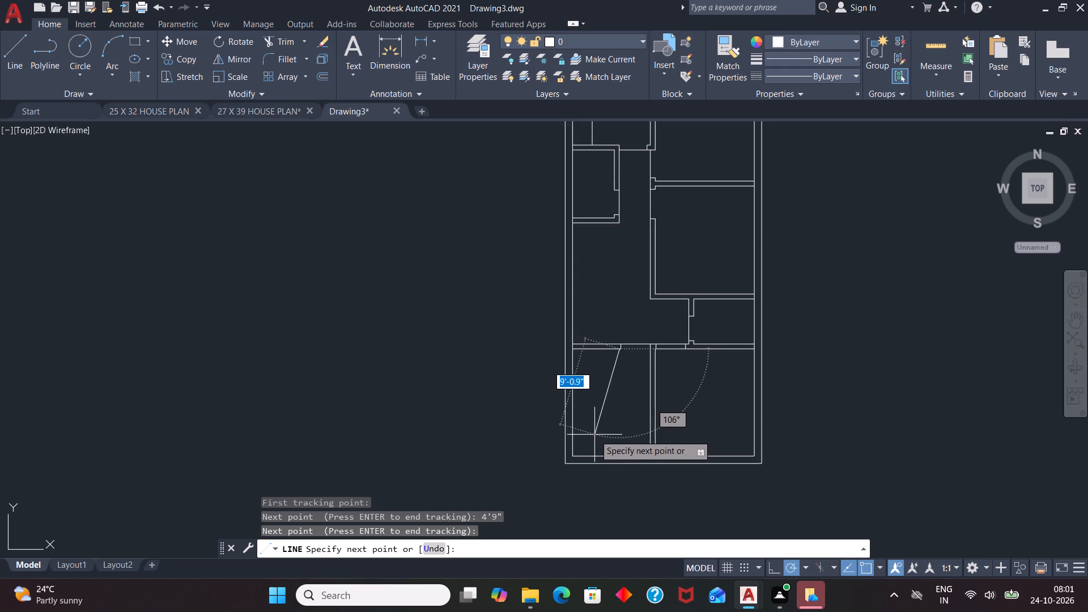
{"action": "scroll", "coordinate": [613, 452], "scroll_direction": "up", "scroll_amount": 4}
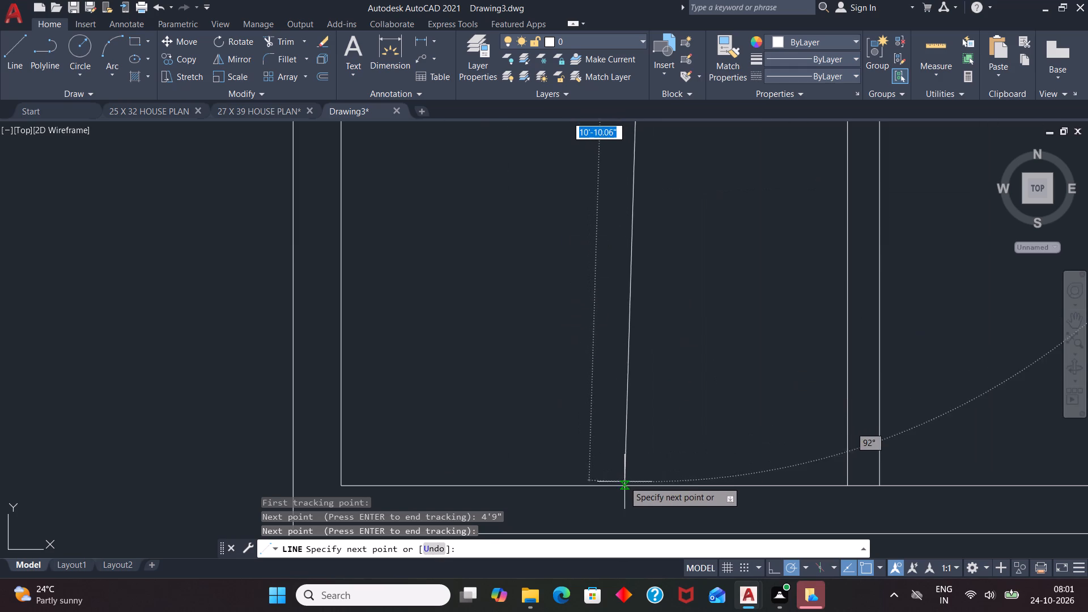
{"action": "left_click", "coordinate": [642, 485]}
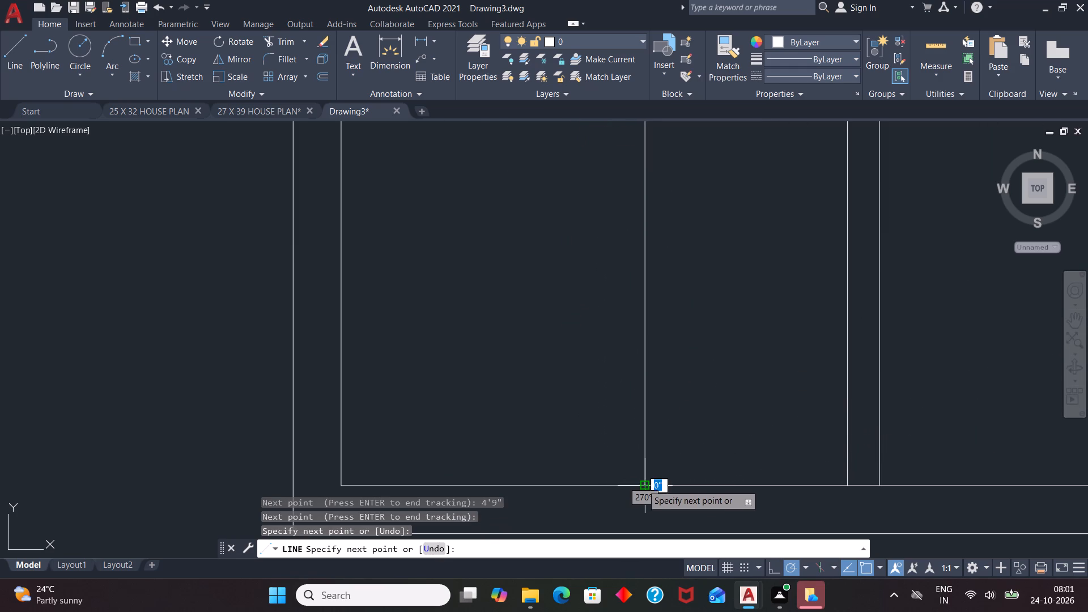
{"action": "key", "text": "space"}
{"action": "scroll", "coordinate": [632, 492], "scroll_direction": "down", "scroll_amount": 2}
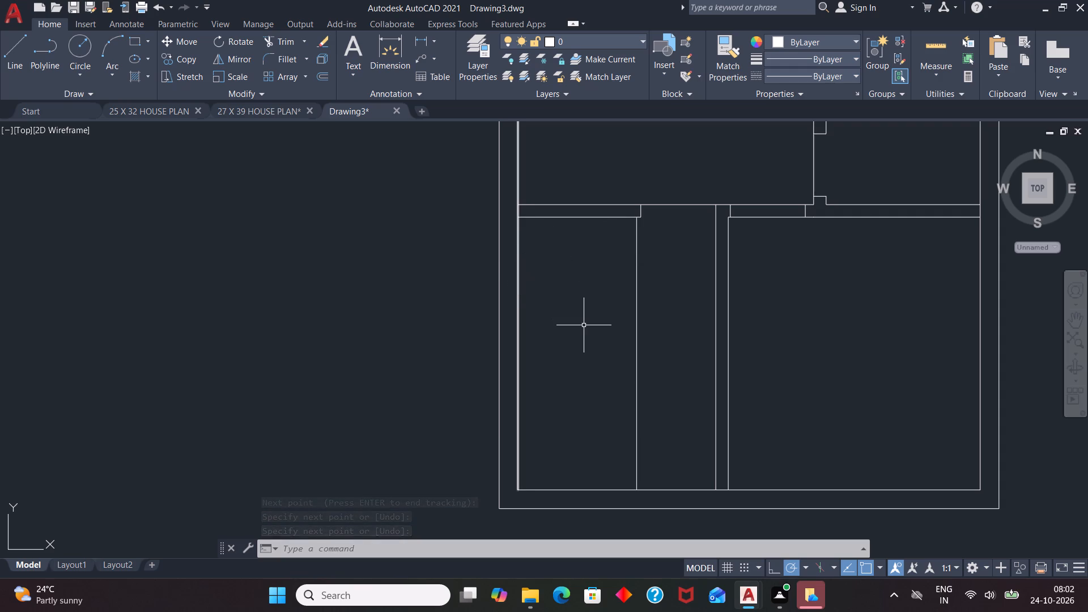
Break the left outer wall's inner face at the lower-left room's upper-left corner, on the cross wall's lower face.
{"action": "type", "text": "BR"}
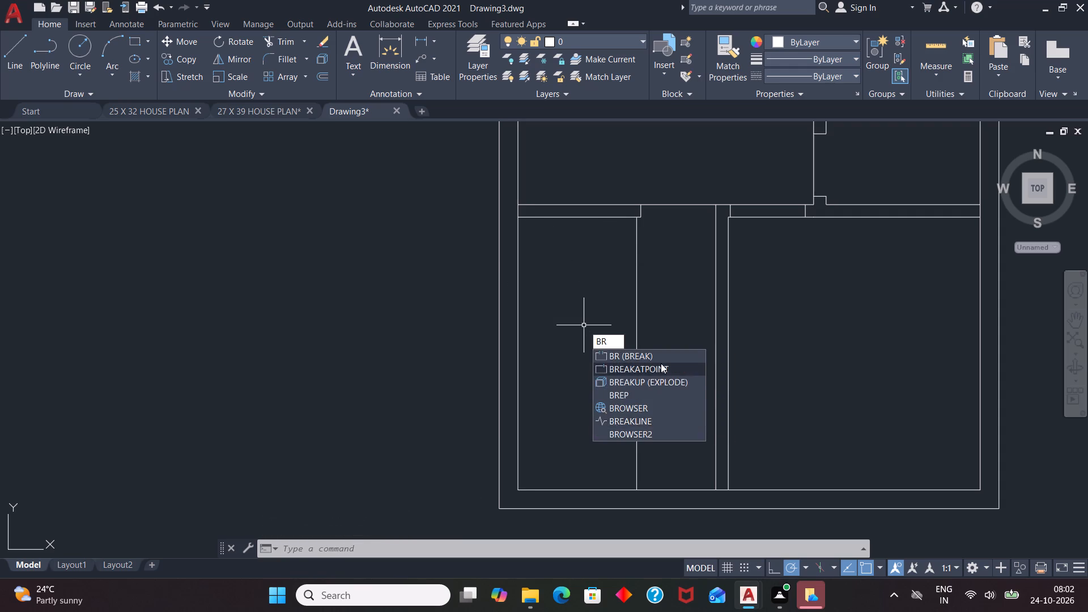
{"action": "left_click", "coordinate": [661, 364]}
{"action": "left_click", "coordinate": [521, 299]}
{"action": "left_click", "coordinate": [518, 294]}
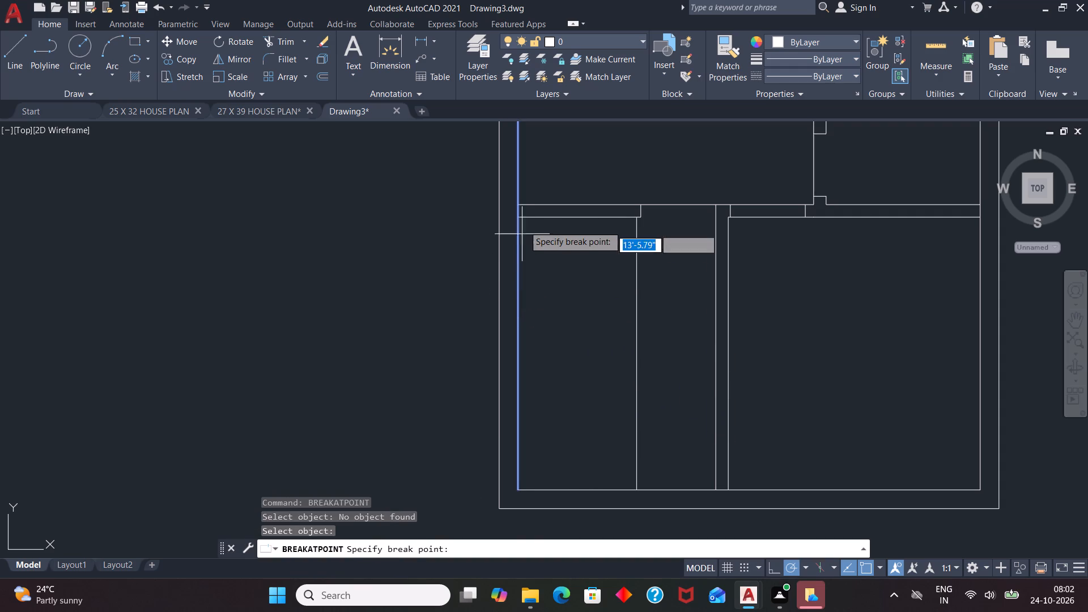
{"action": "left_click", "coordinate": [516, 219]}
Offset the left wall's inner face 2'6" to the right inside the lower-left room.
{"action": "key", "text": "o"}
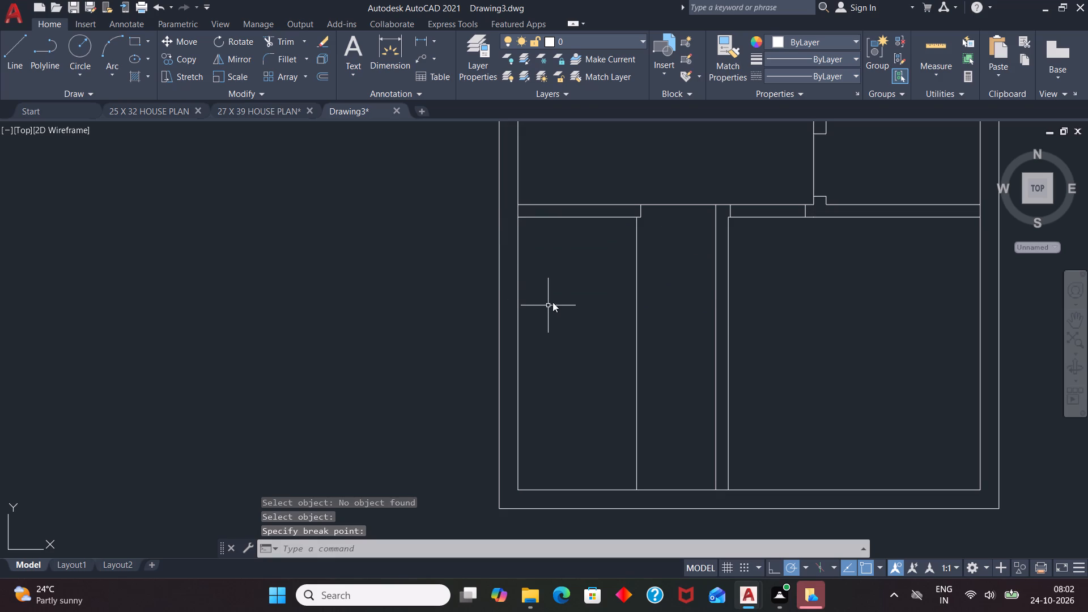
{"action": "key", "text": "Return"}
{"action": "key", "text": "2"}
{"action": "key", "text": "apostrophe"}
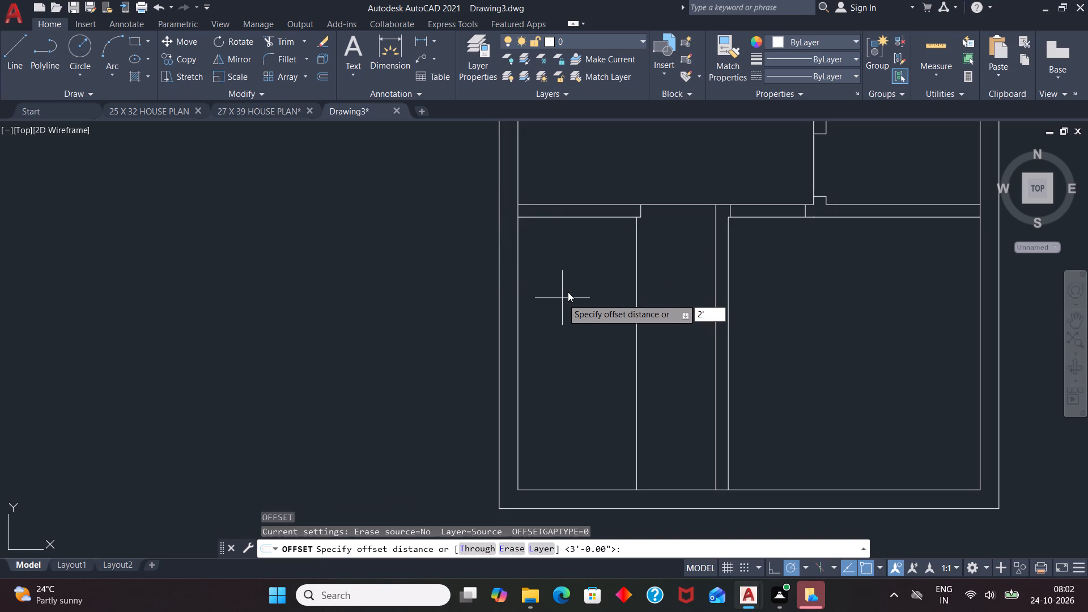
{"action": "key", "text": "6"}
{"action": "key", "text": "shift+quotedbl"}
{"action": "key", "text": "Return"}
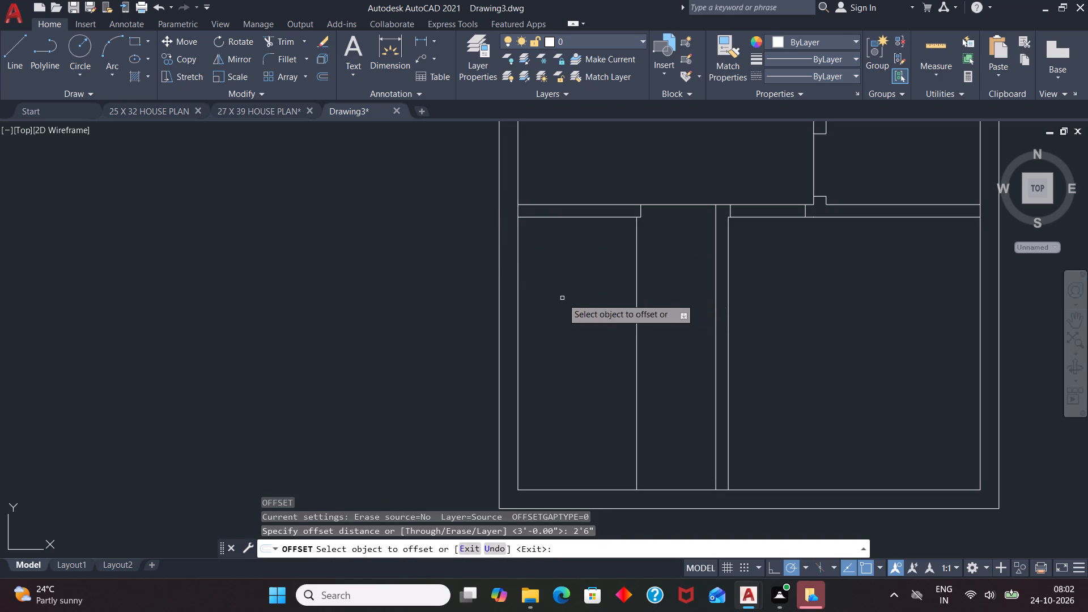
{"action": "left_click", "coordinate": [518, 304]}
{"action": "left_click", "coordinate": [541, 309]}
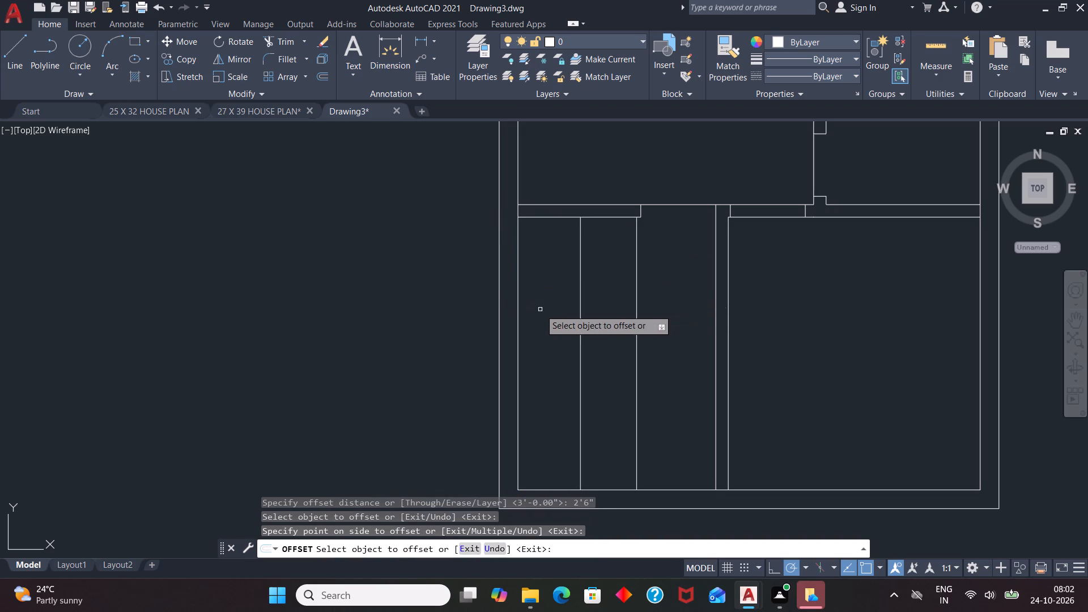
{"action": "key", "text": "Escape"}
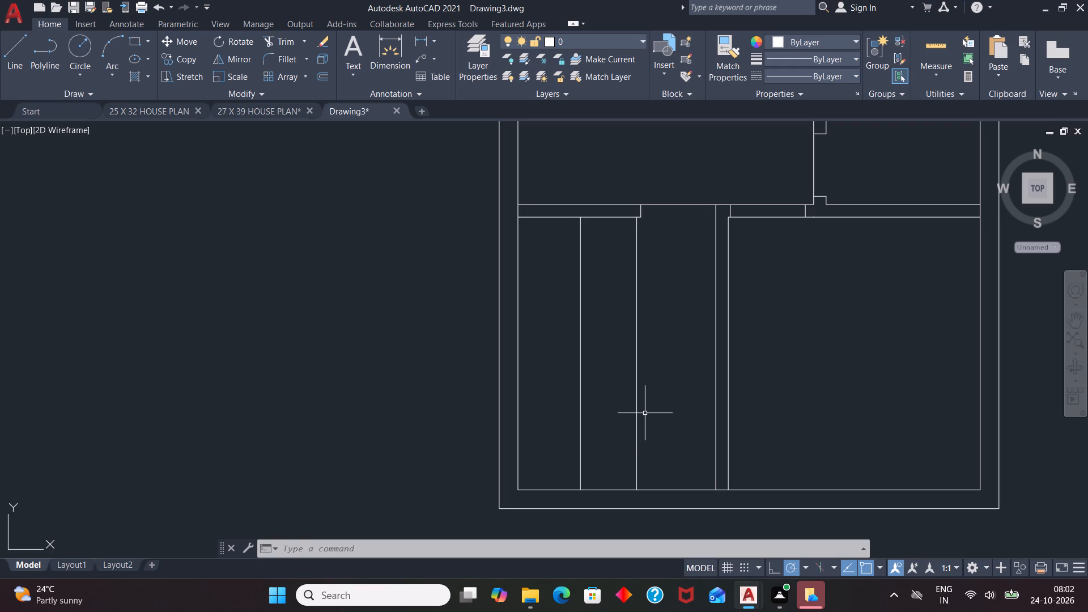
Draw a horizontal line between the room's two vertical lines, tracked 4' below the upper end of the right-hand one.
{"action": "key", "text": "l"}
{"action": "key", "text": "Return"}
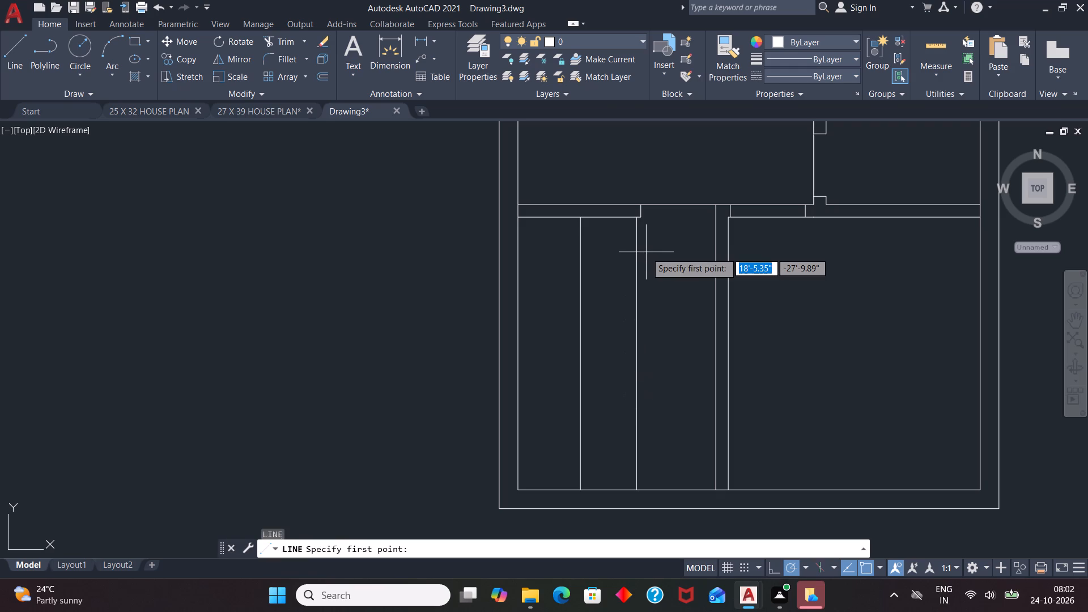
{"action": "type", "text": "TK"}
{"action": "key", "text": "Return"}
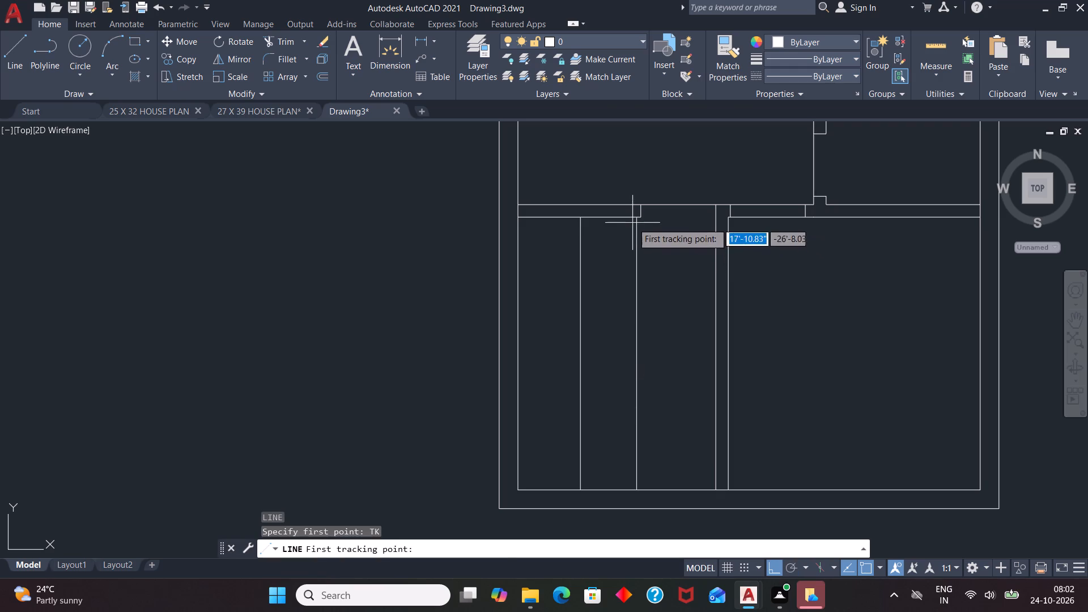
{"action": "left_click", "coordinate": [636, 220]}
{"action": "type", "text": "4'"}
{"action": "key", "text": "Return"}
{"action": "key", "text": "Return"}
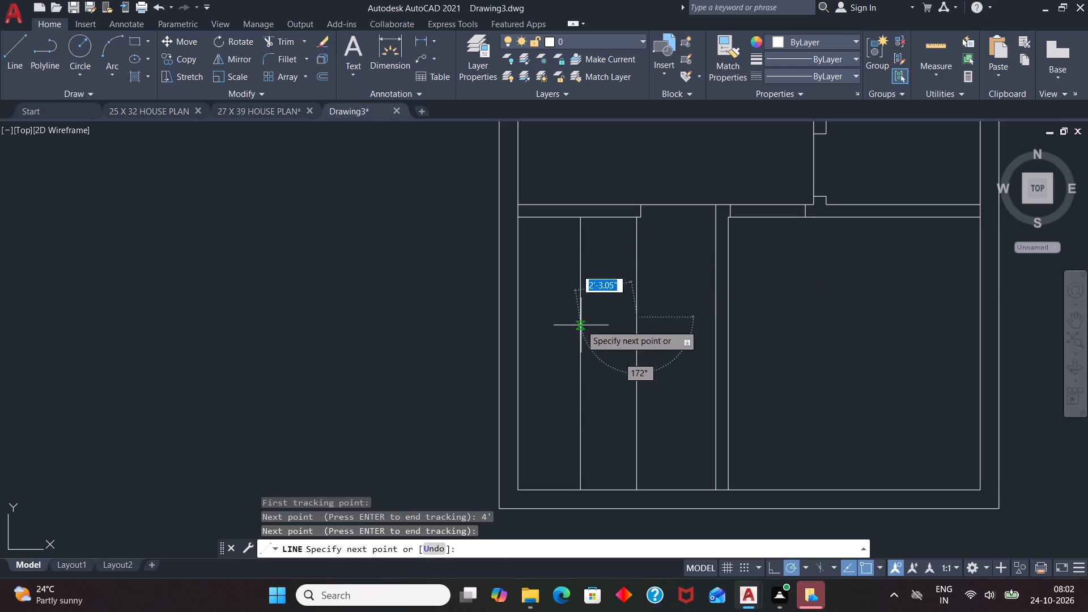
{"action": "left_click", "coordinate": [579, 316]}
{"action": "key", "text": "space"}
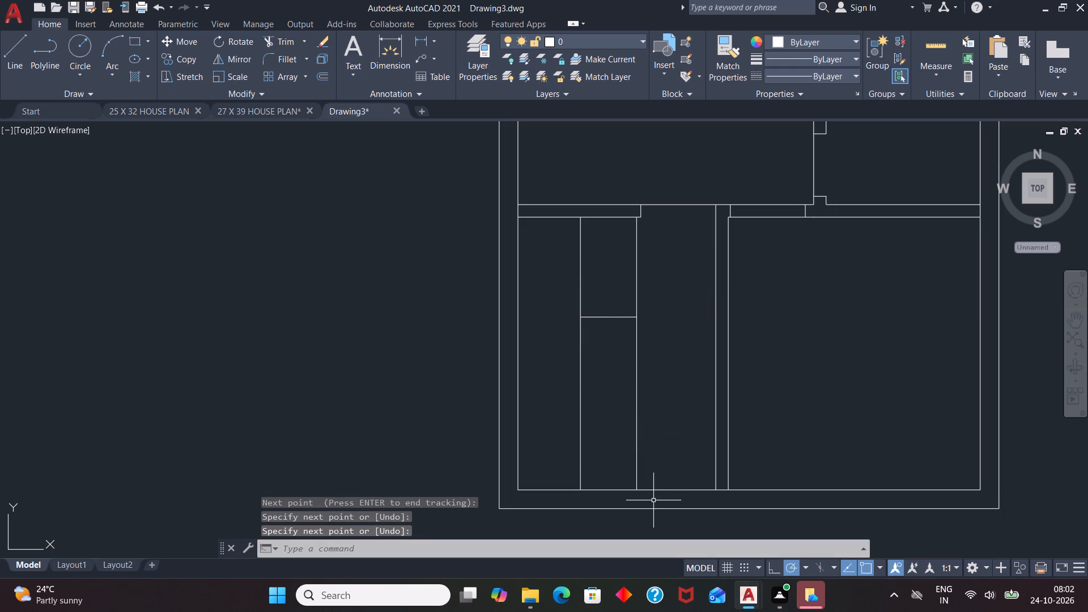
Draw a second horizontal line between the same verticals, tracked 4' above the lower end of the right-hand one.
{"action": "key", "text": "l"}
{"action": "key", "text": "Return"}
{"action": "key", "text": "t"}
{"action": "key", "text": "k"}
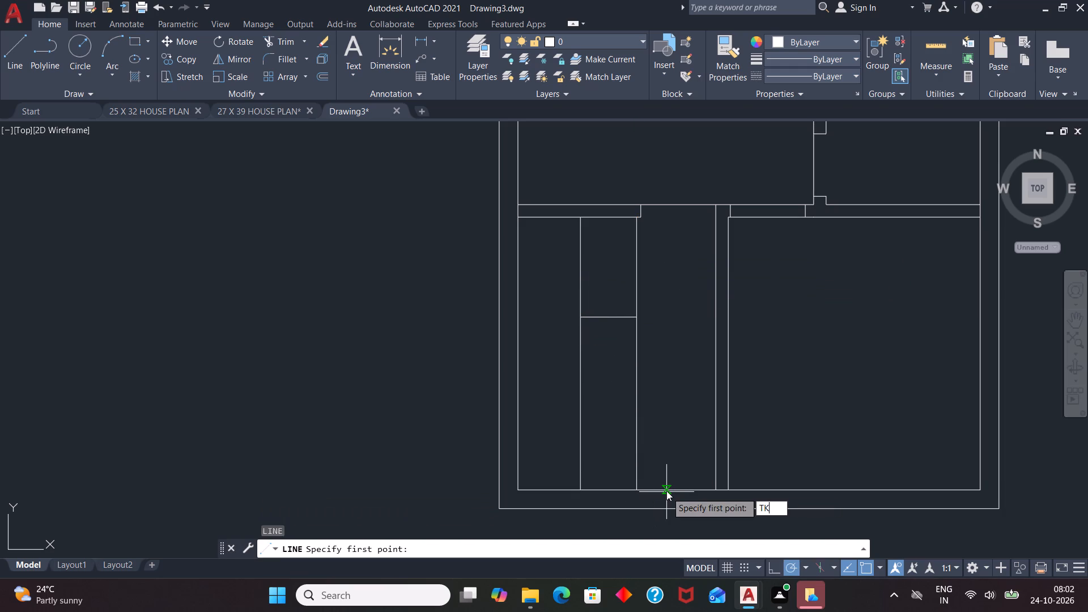
{"action": "key", "text": "Return"}
{"action": "left_click", "coordinate": [637, 487]}
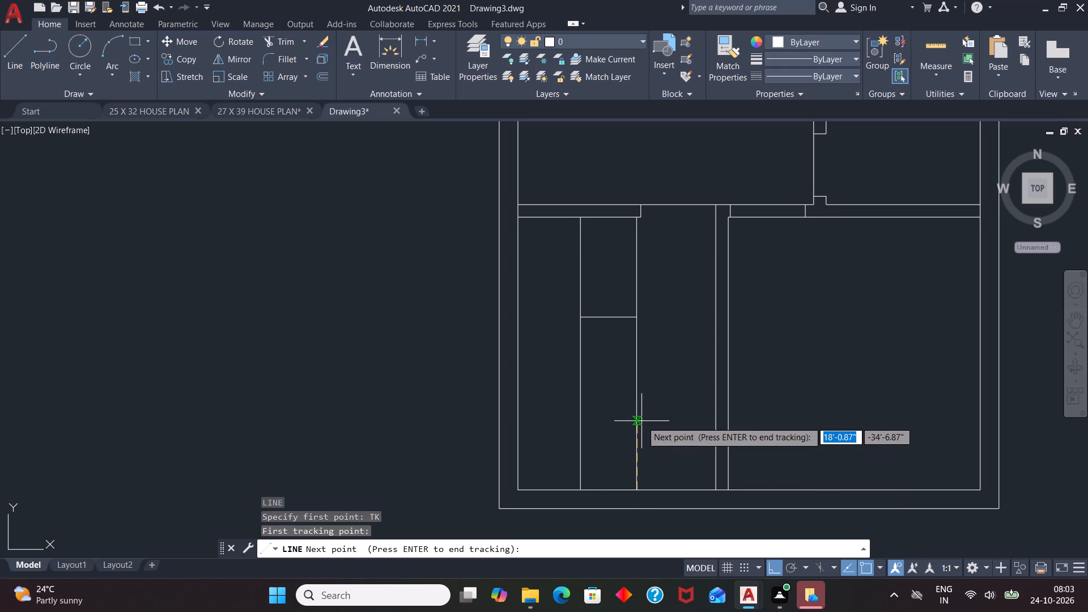
{"action": "key", "text": "4"}
{"action": "key", "text": "apostrophe"}
{"action": "key", "text": "Return"}
{"action": "key", "text": "Return"}
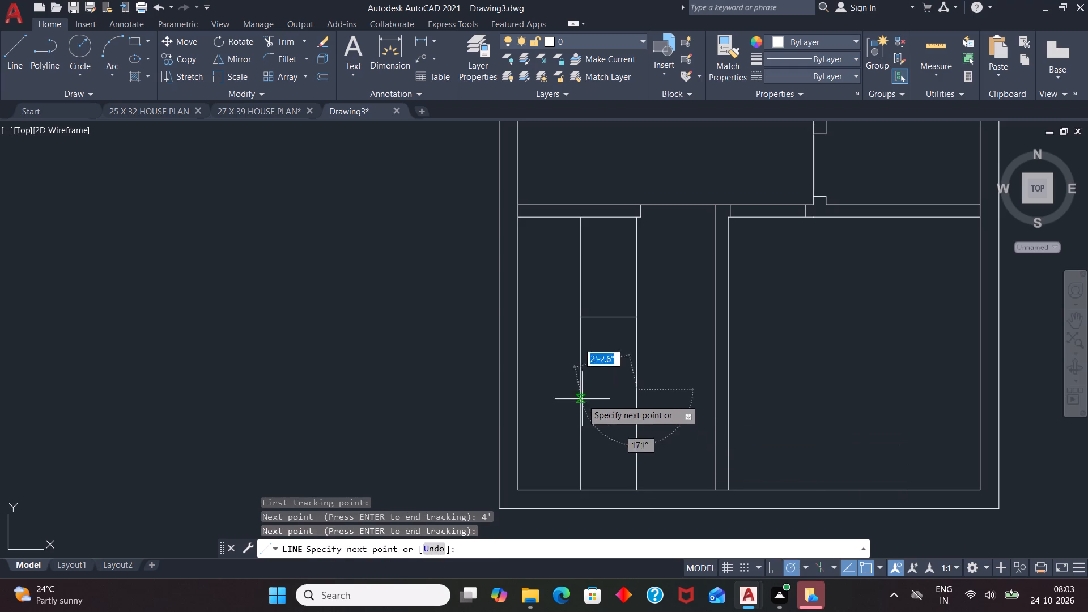
{"action": "left_click", "coordinate": [581, 387]}
{"action": "key", "text": "space"}
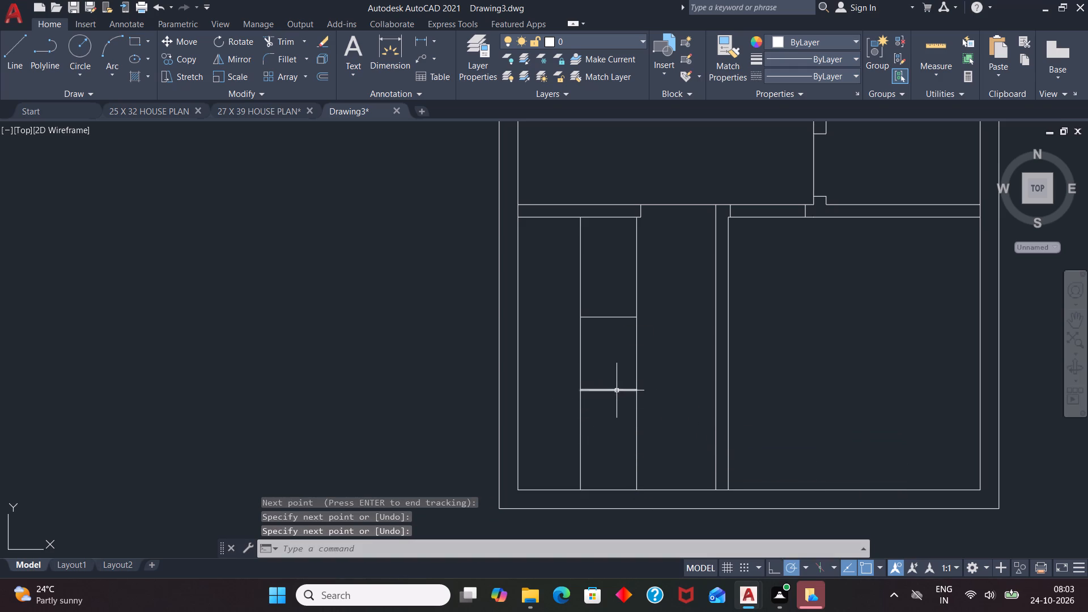
Offset the lower horizontal line 1' downward and the upper horizontal line 1' upward.
{"action": "left_click", "coordinate": [617, 390]}
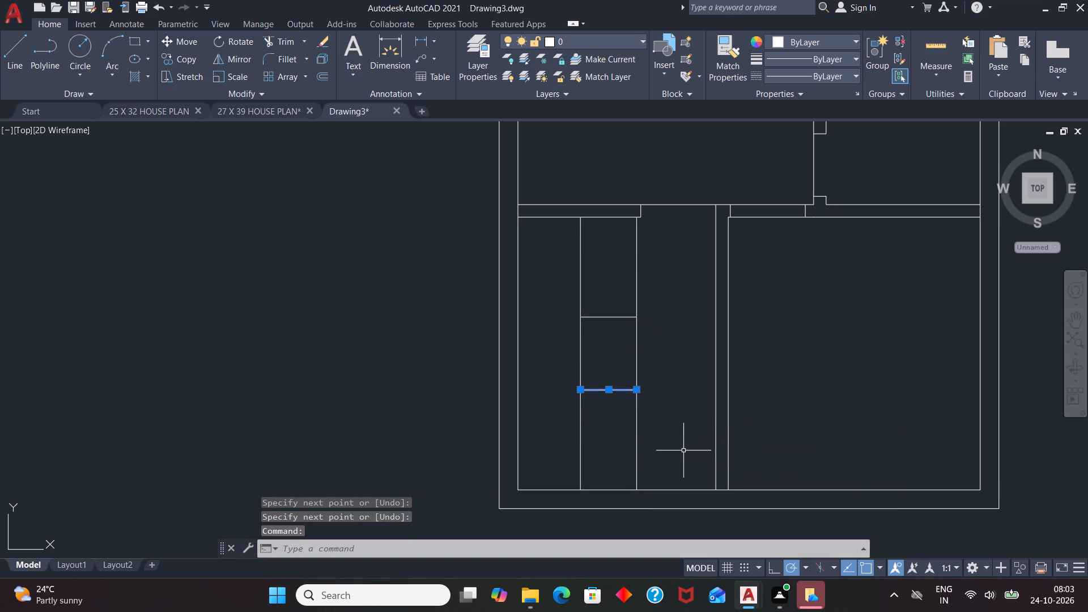
{"action": "key", "text": "Escape"}
{"action": "key", "text": "o"}
{"action": "key", "text": "Return"}
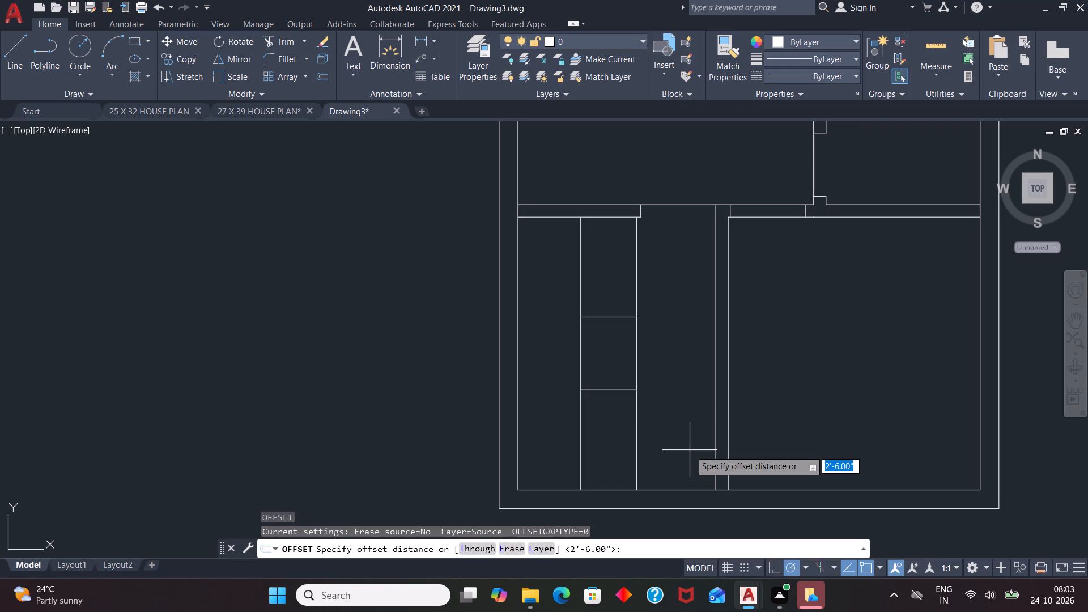
{"action": "key", "text": "1"}
{"action": "key", "text": "apostrophe"}
{"action": "key", "text": "Return"}
{"action": "left_click", "coordinate": [617, 389]}
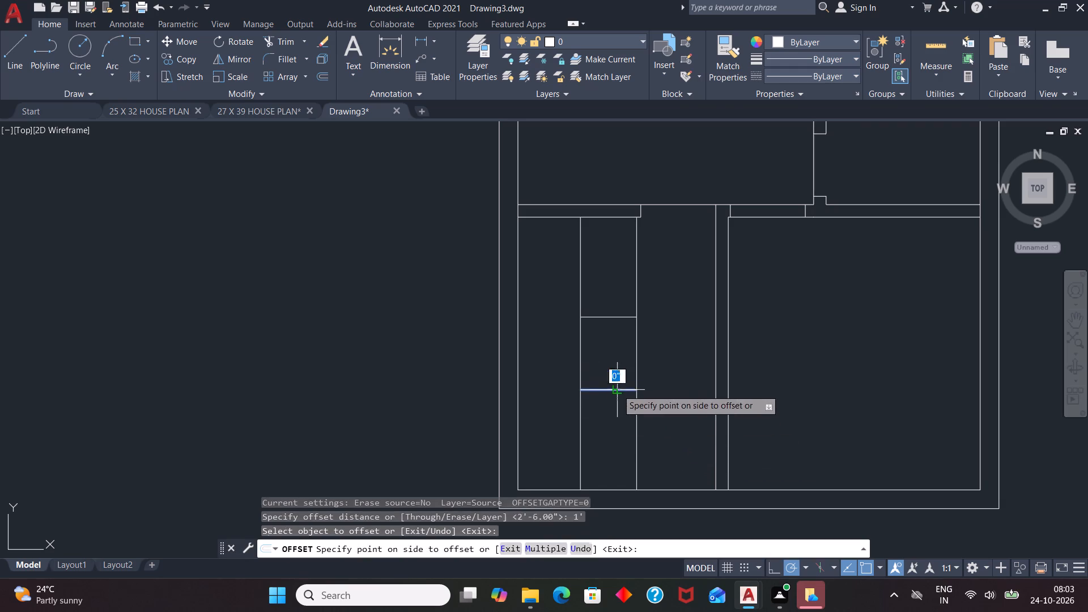
{"action": "left_click", "coordinate": [610, 428]}
{"action": "left_click", "coordinate": [613, 314]}
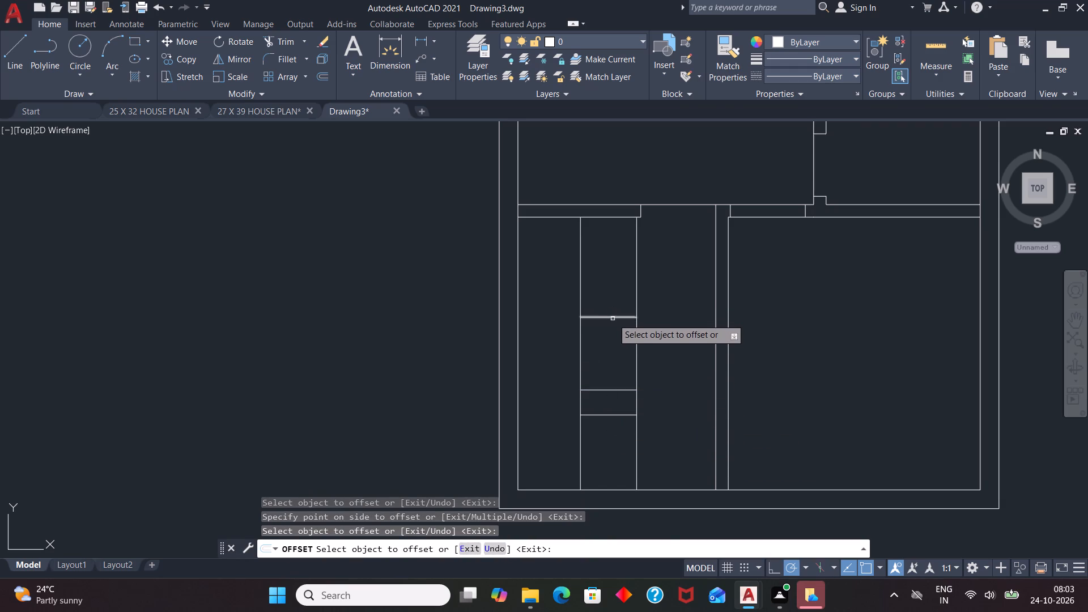
{"action": "left_click", "coordinate": [613, 318]}
{"action": "left_click", "coordinate": [627, 292]}
{"action": "key", "text": "Escape"}
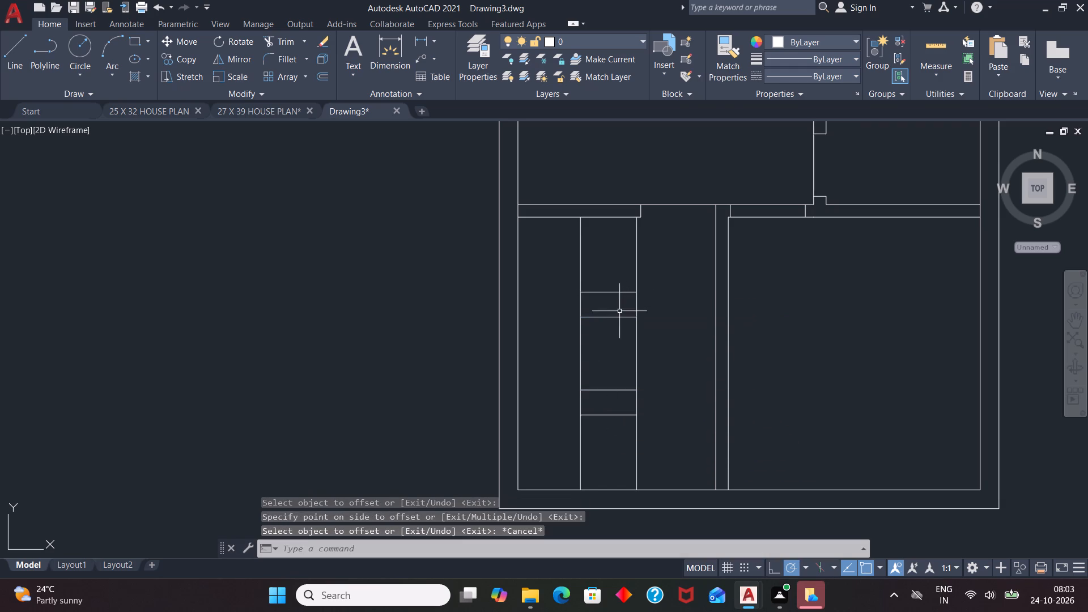
Delete the two original horizontal lines, keeping their 1' offset copies.
{"action": "left_click", "coordinate": [618, 317]}
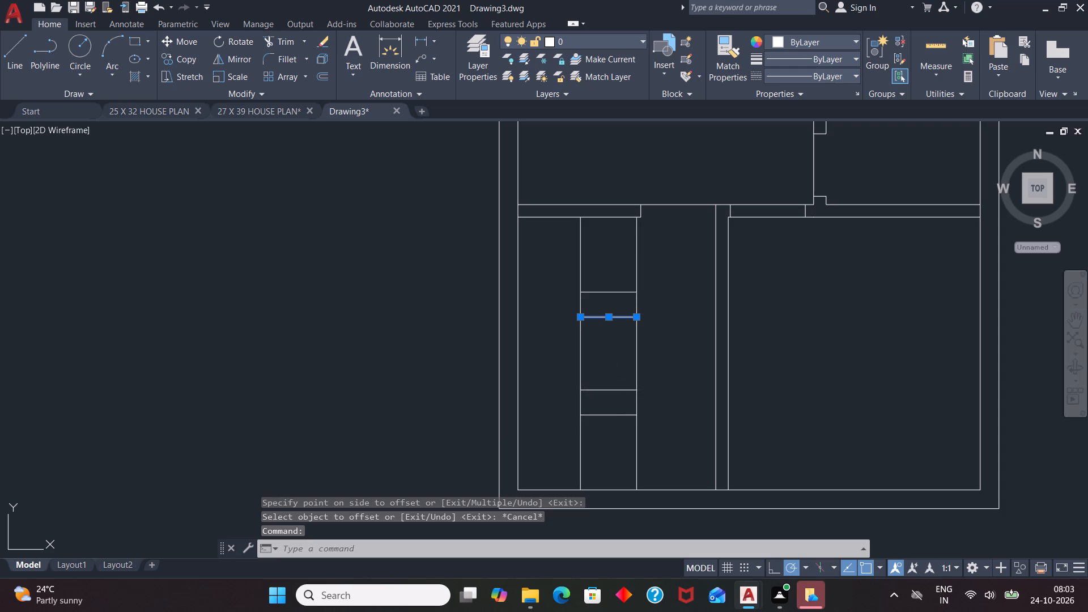
{"action": "left_click", "coordinate": [614, 389]}
{"action": "key", "text": "Delete"}
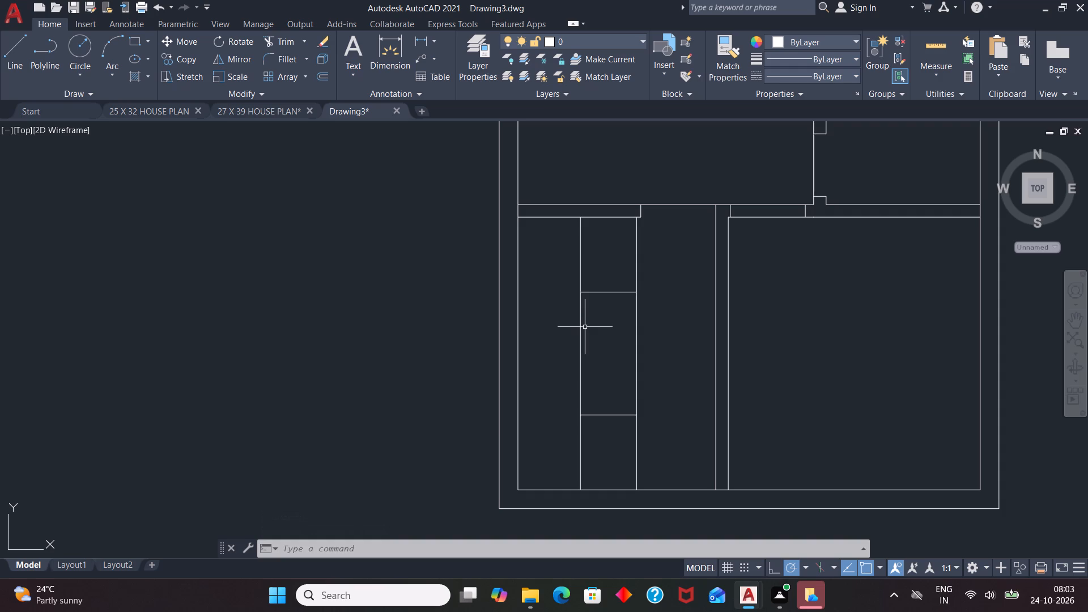
Trim the right-hand vertical line between the two remaining horizontal lines.
{"action": "type", "text": "TR"}
{"action": "key", "text": "Return"}
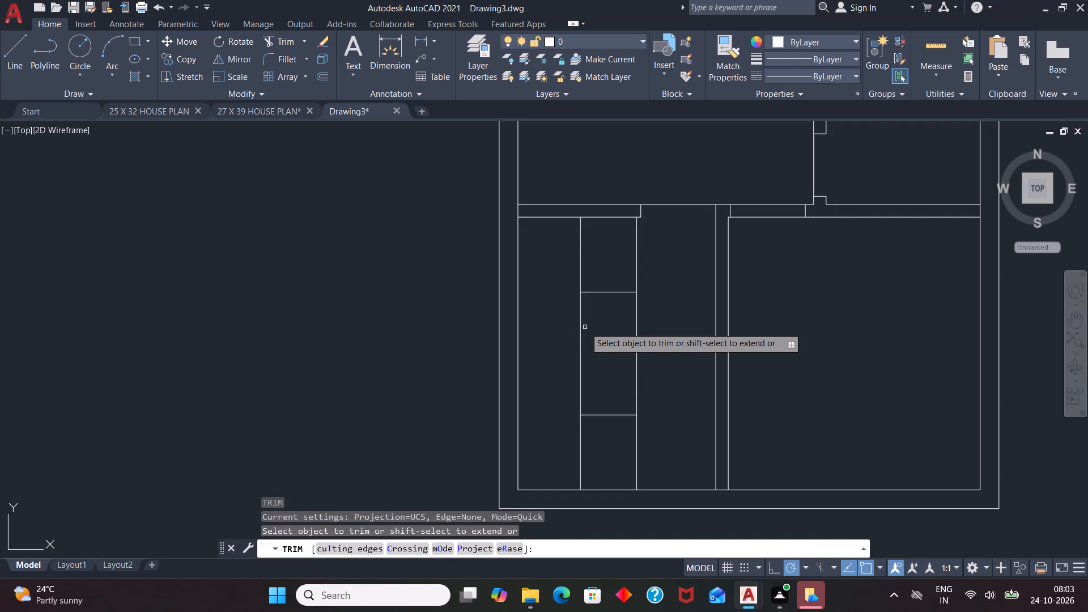
{"action": "key", "text": "Return"}
{"action": "left_click", "coordinate": [639, 367]}
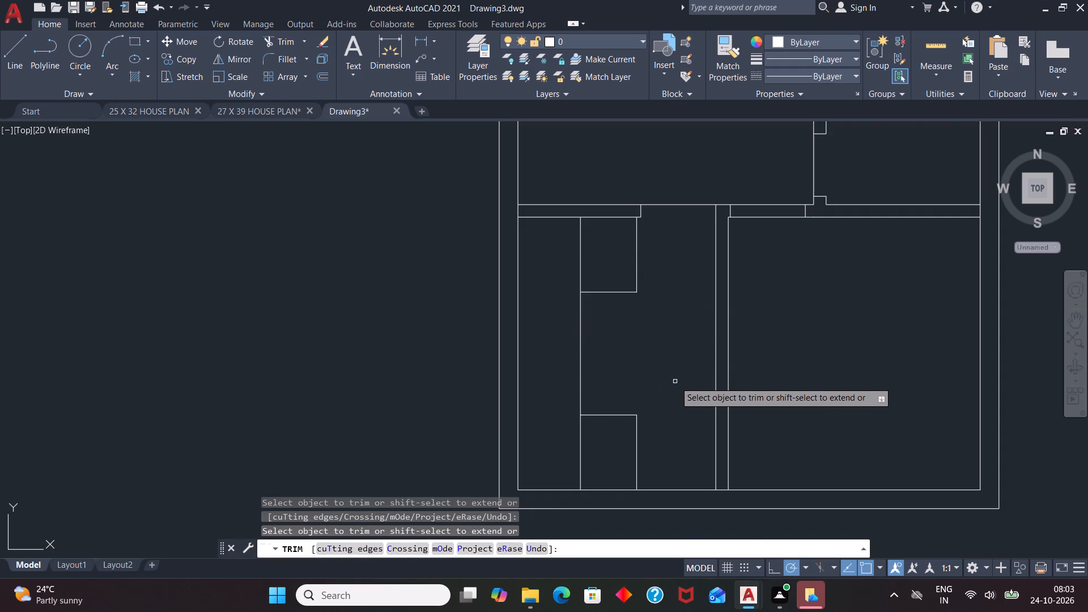
{"action": "key", "text": "Escape"}
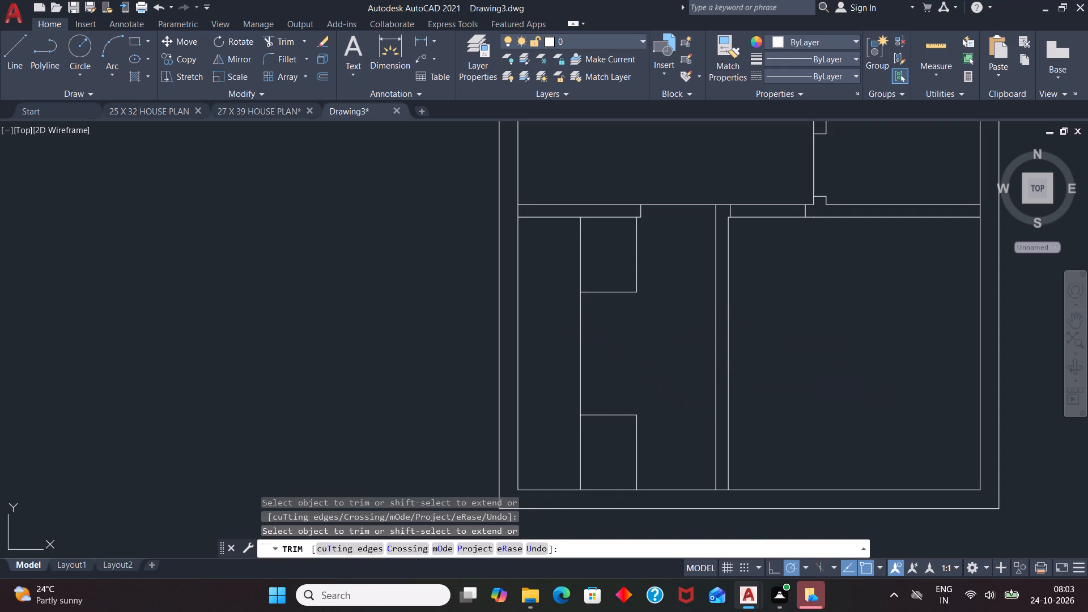
Offset the upper horizontal line 6" upward and the lower horizontal line 6" downward.
{"action": "key", "text": "o"}
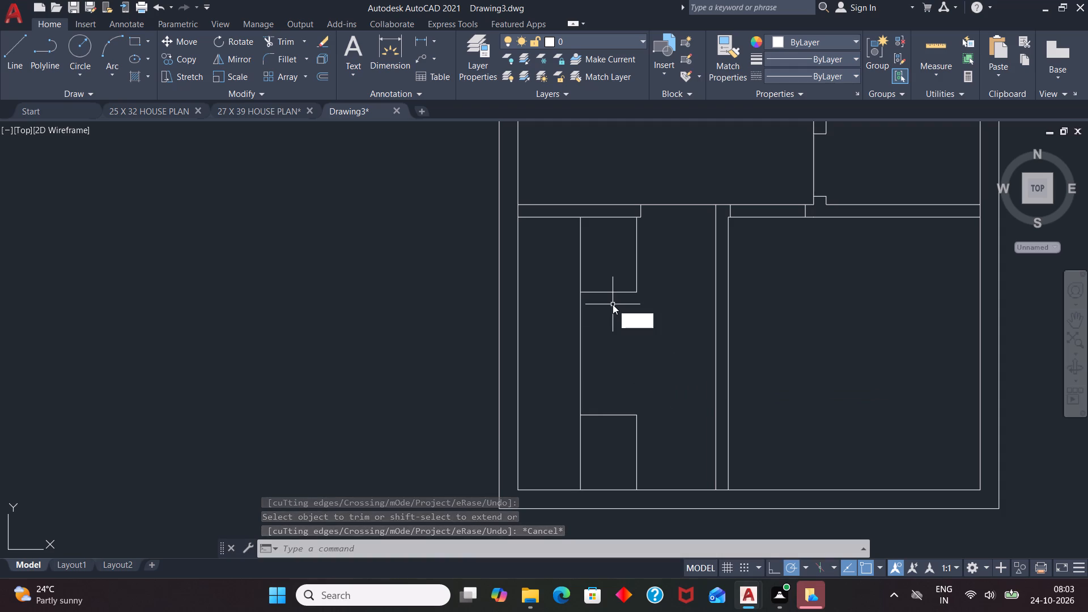
{"action": "key", "text": "Return"}
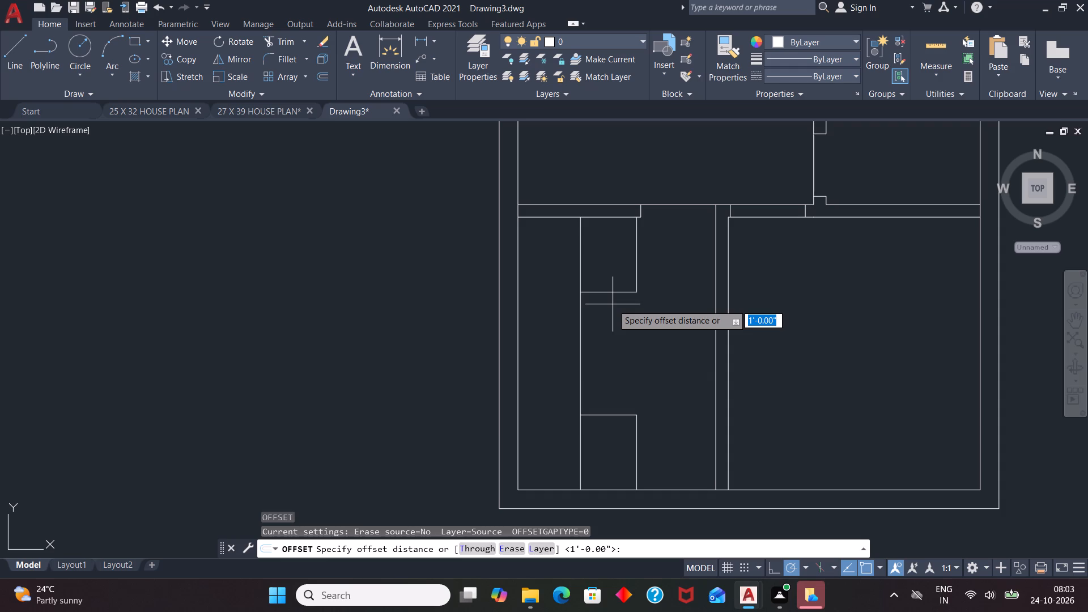
{"action": "key", "text": "6"}
{"action": "key", "text": "Return"}
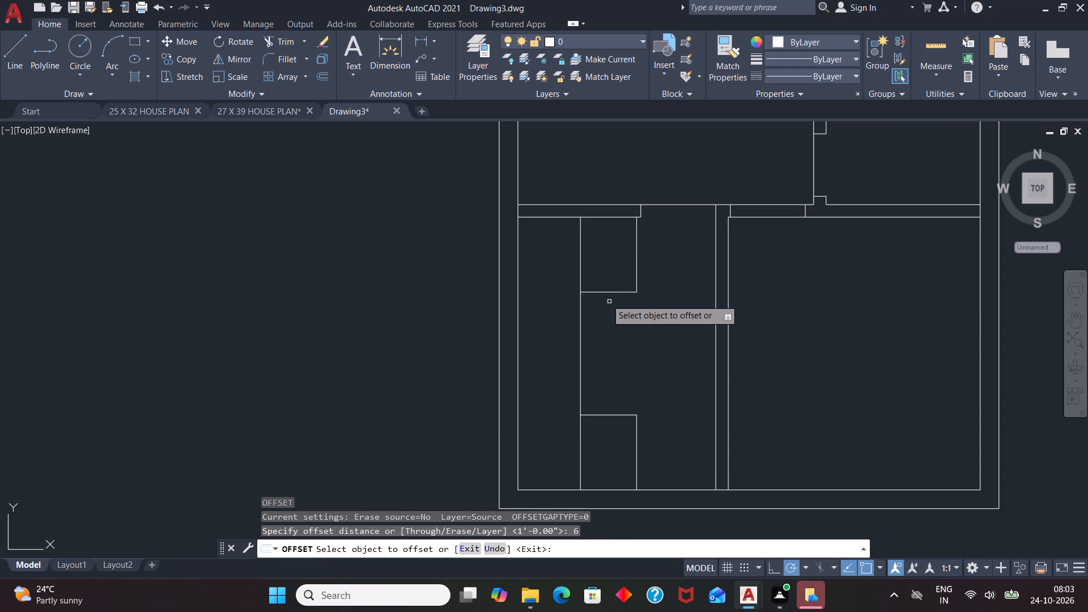
{"action": "left_click", "coordinate": [611, 292]}
{"action": "left_click", "coordinate": [634, 272]}
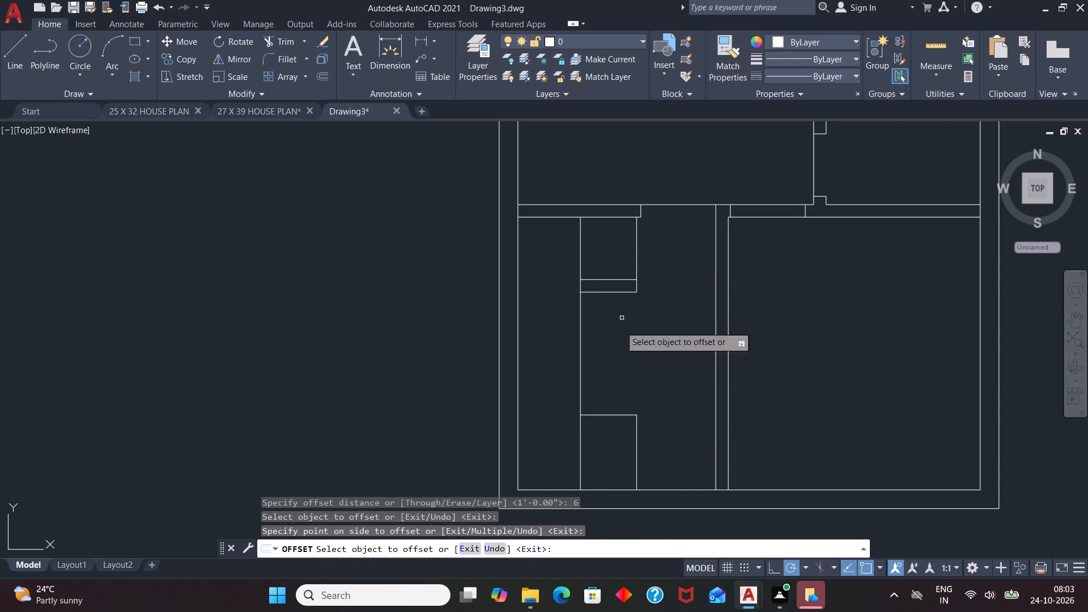
{"action": "left_click", "coordinate": [611, 414]}
{"action": "left_click", "coordinate": [617, 433]}
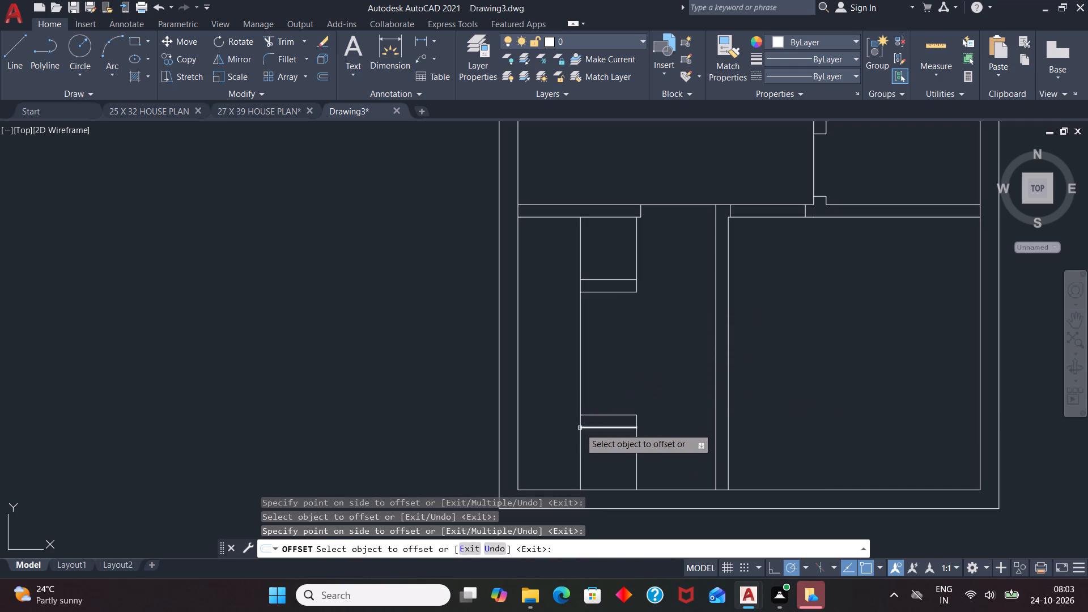
{"action": "key", "text": "space"}
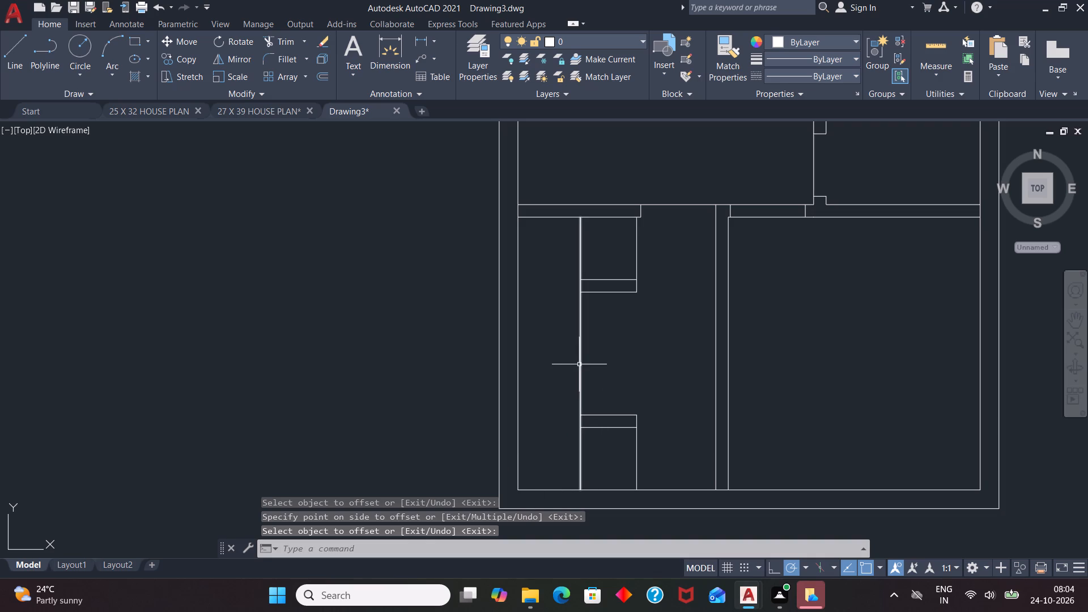
Break the 2'6" offset vertical line at its junction with the lower line of the upper horizontal pair.
{"action": "type", "text": "BR"}
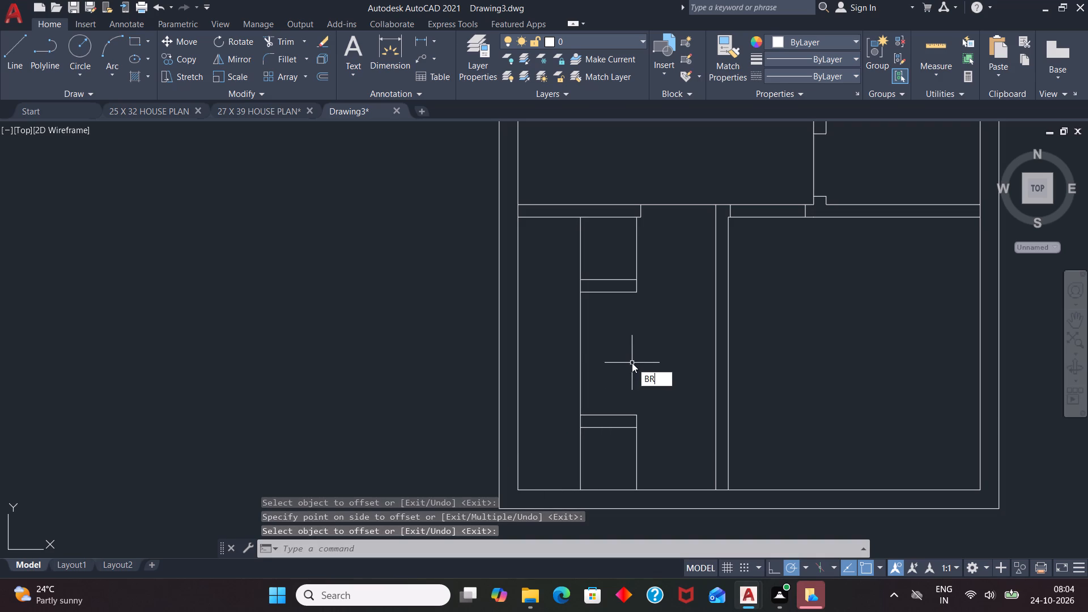
{"action": "left_click", "coordinate": [660, 401]}
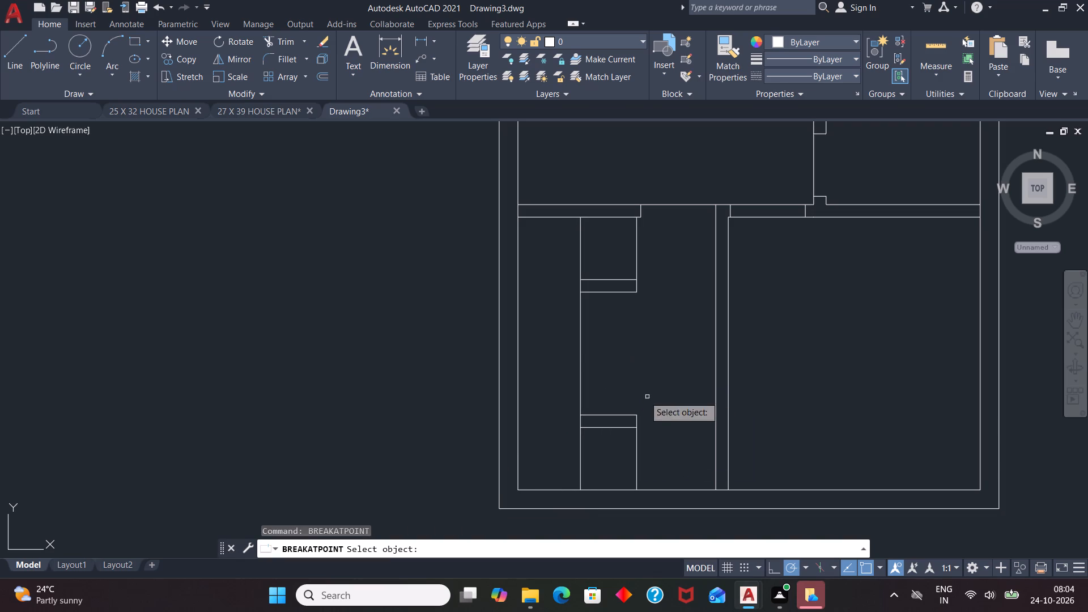
{"action": "left_click", "coordinate": [581, 342]}
{"action": "left_click_drag", "start_coordinate": [585, 289], "coordinate": [590, 295]}
Break the 2'6" offset vertical line at its junction with the upper line of the lower horizontal pair.
{"action": "type", "text": "BR"}
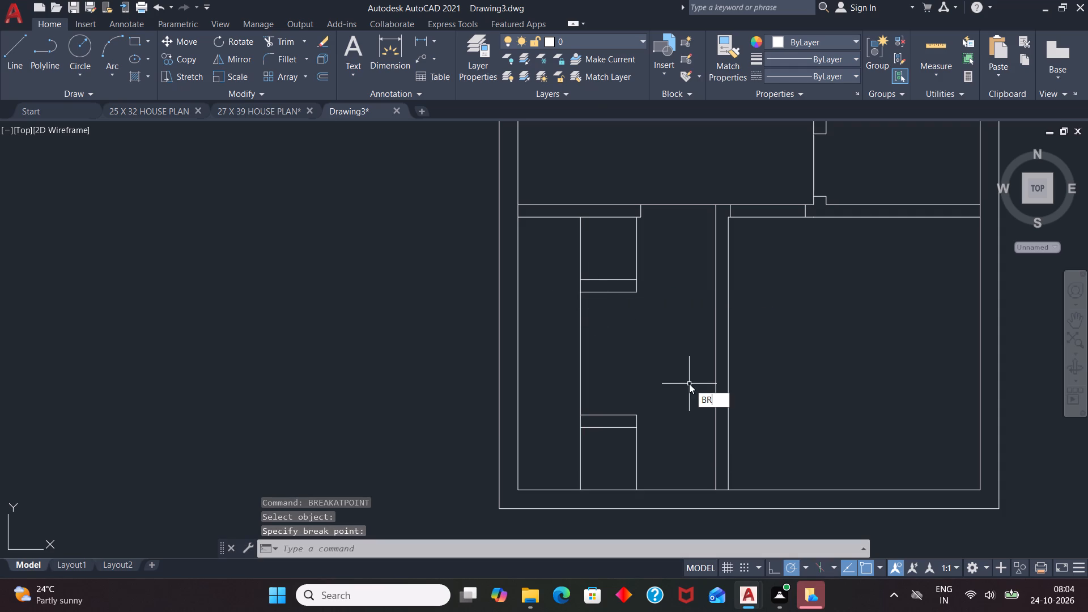
{"action": "left_click", "coordinate": [735, 423]}
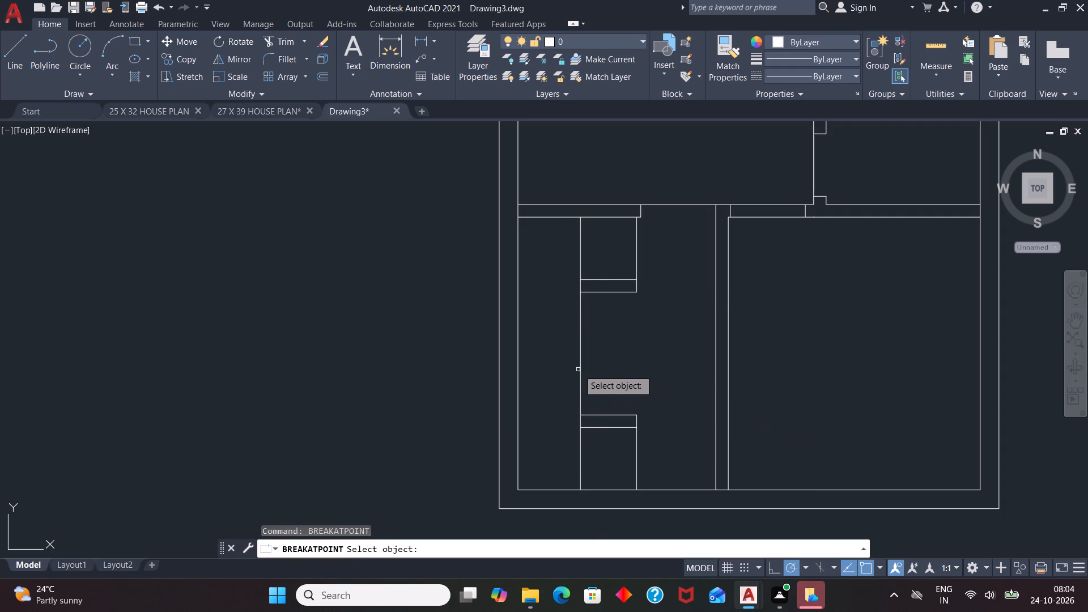
{"action": "left_click", "coordinate": [580, 371]}
{"action": "left_click", "coordinate": [583, 416]}
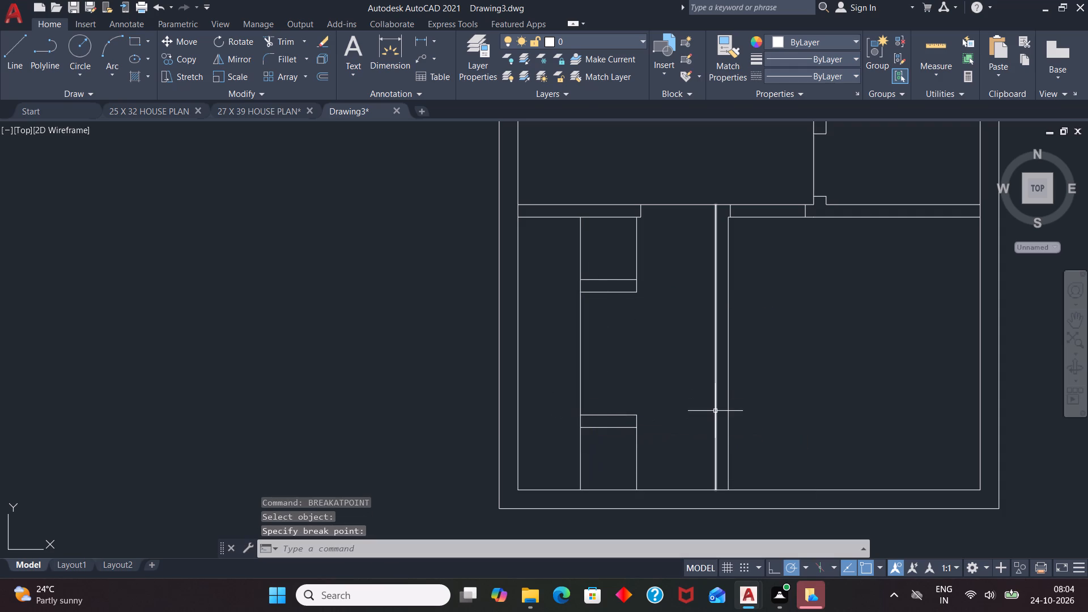
Offset the middle segment of the broken vertical line 6" to the right, between the two horizontal pairs.
{"action": "key", "text": "o"}
{"action": "key", "text": "Return"}
{"action": "key", "text": "6"}
{"action": "key", "text": "Return"}
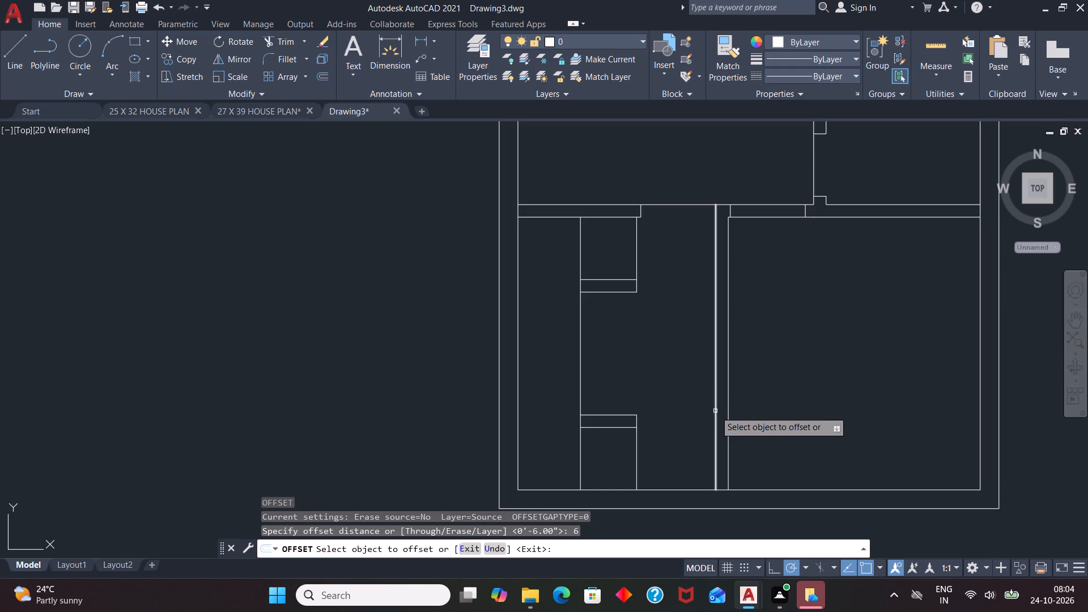
{"action": "left_click", "coordinate": [581, 359]}
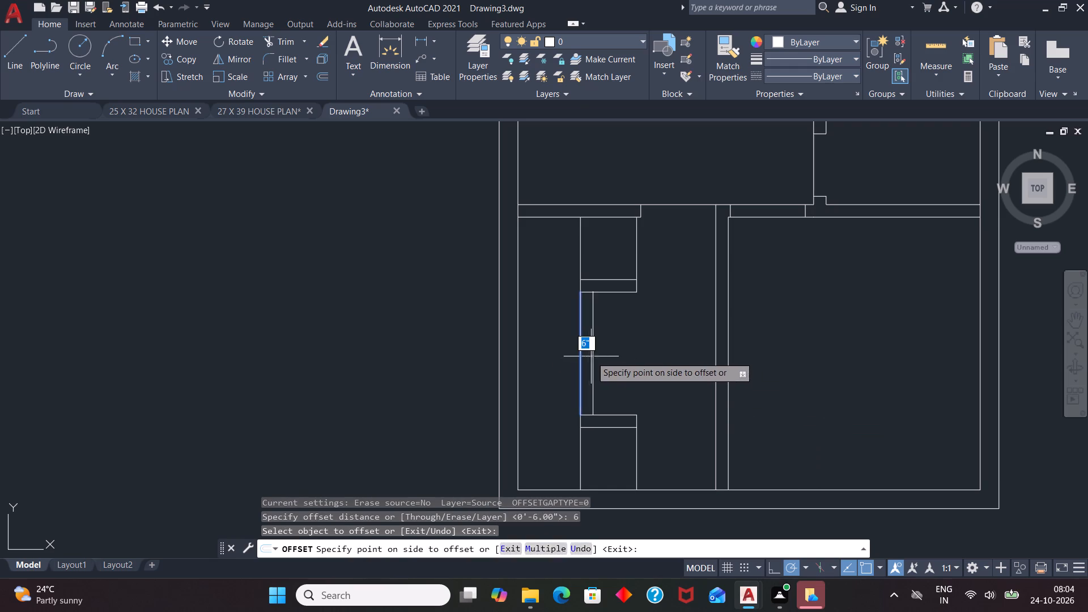
{"action": "left_click", "coordinate": [591, 356]}
{"action": "key", "text": "space"}
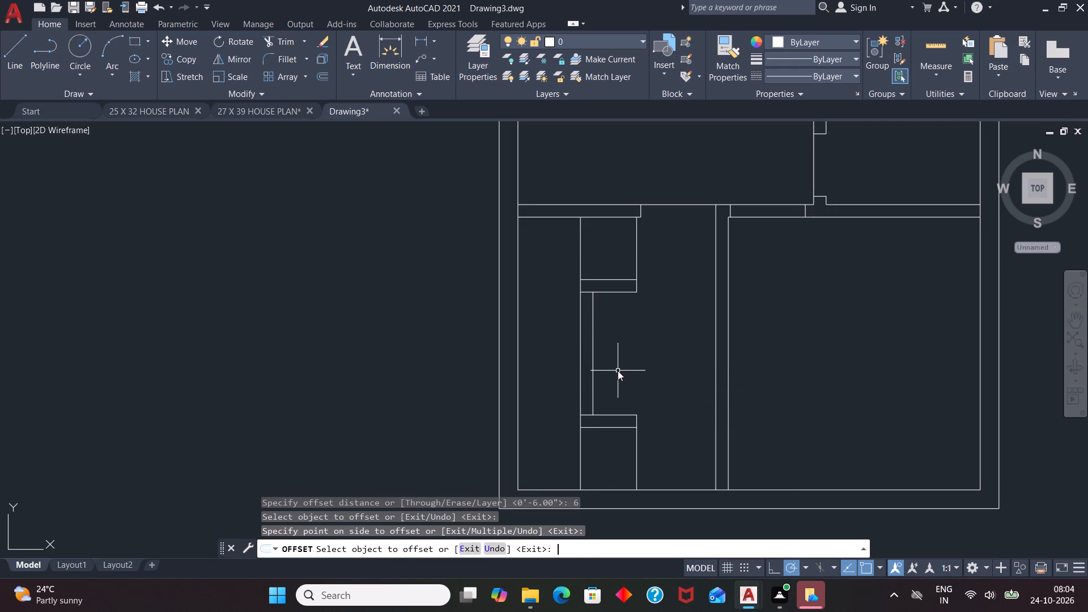
Trim the short ends of the two inner horizontal lines between the vertical line and its 6" offset.
{"action": "type", "text": "TR"}
{"action": "key", "text": "Return"}
{"action": "key", "text": "Return"}
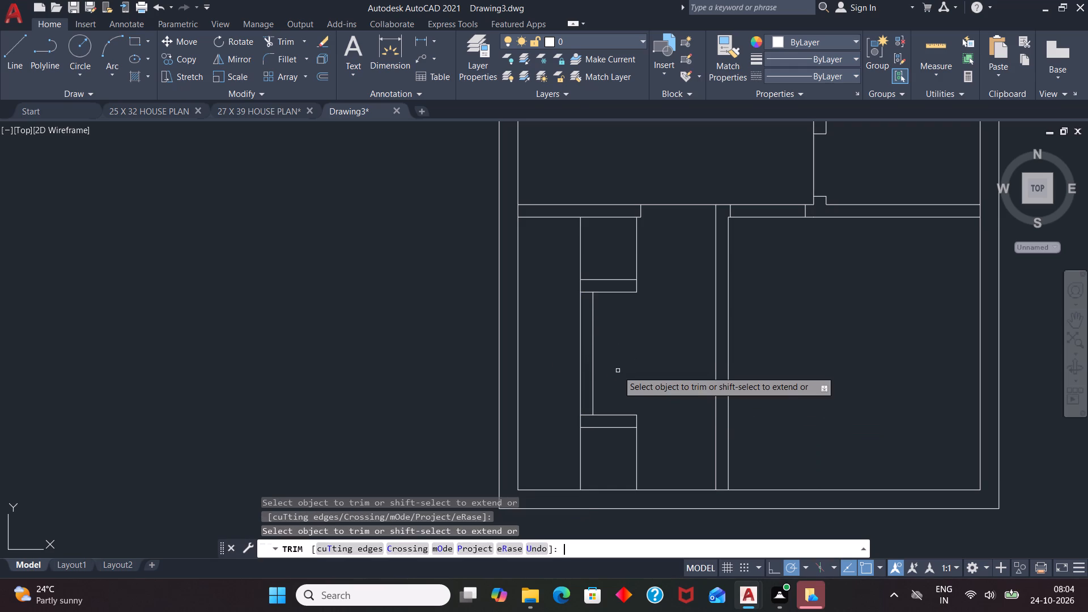
{"action": "left_click", "coordinate": [587, 418]}
{"action": "left_click", "coordinate": [587, 414]}
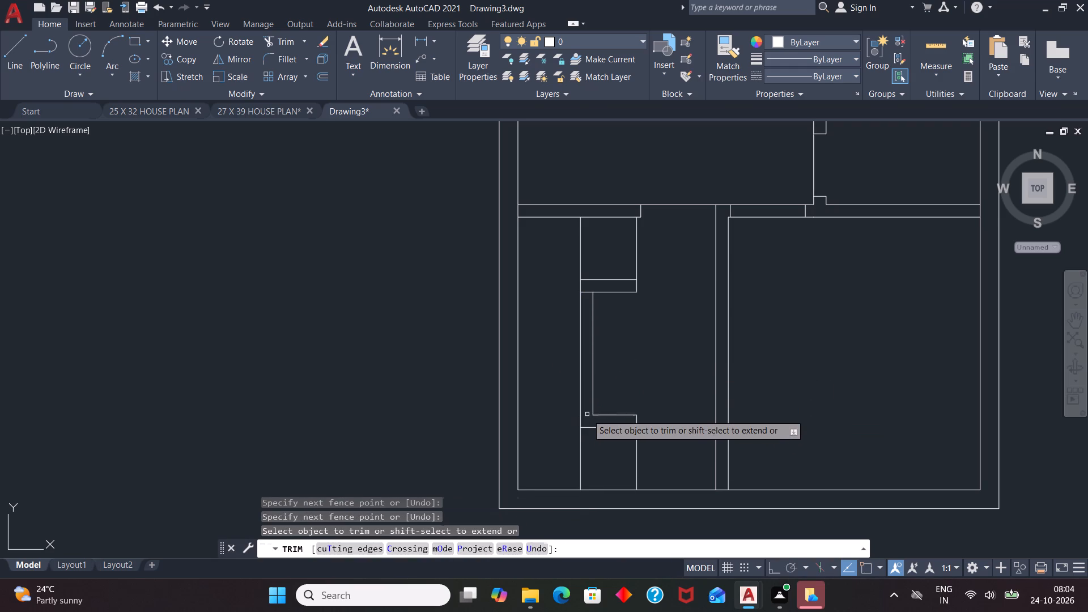
{"action": "left_click", "coordinate": [588, 291]}
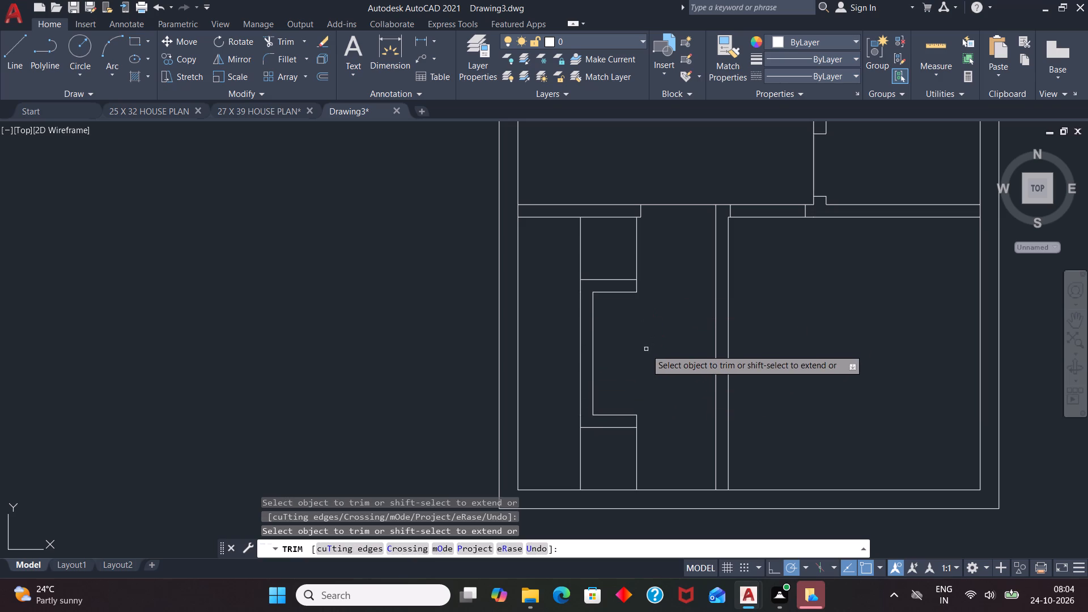
{"action": "key", "text": "space"}
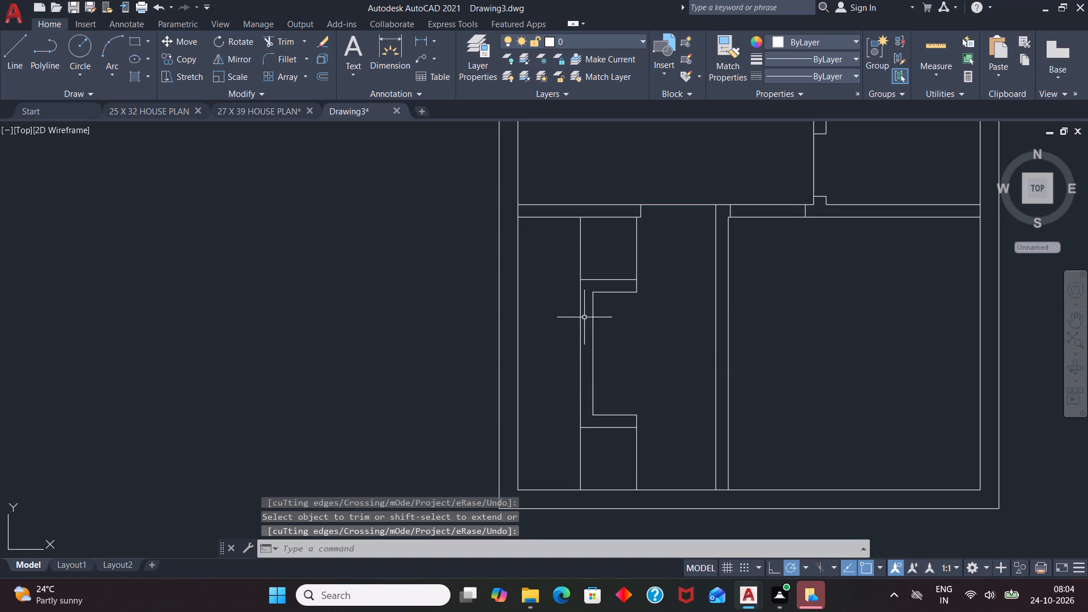
Draw 2'6" horizontal lines from the lower and upper partition corners on the vertical line to the left inner wall.
{"action": "key", "text": "l"}
{"action": "key", "text": "Return"}
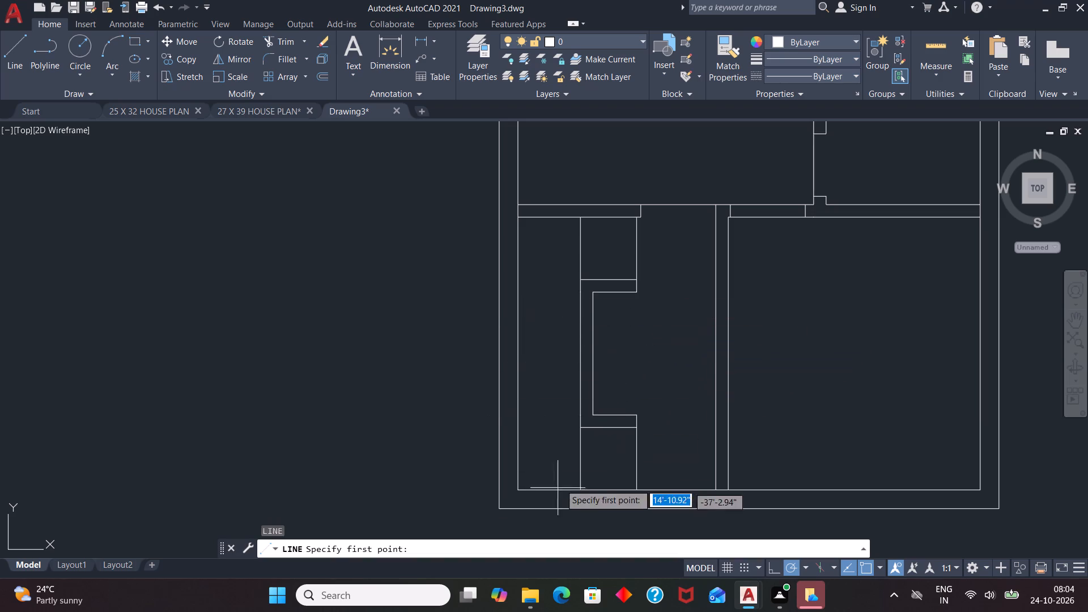
{"action": "left_click", "coordinate": [580, 427]}
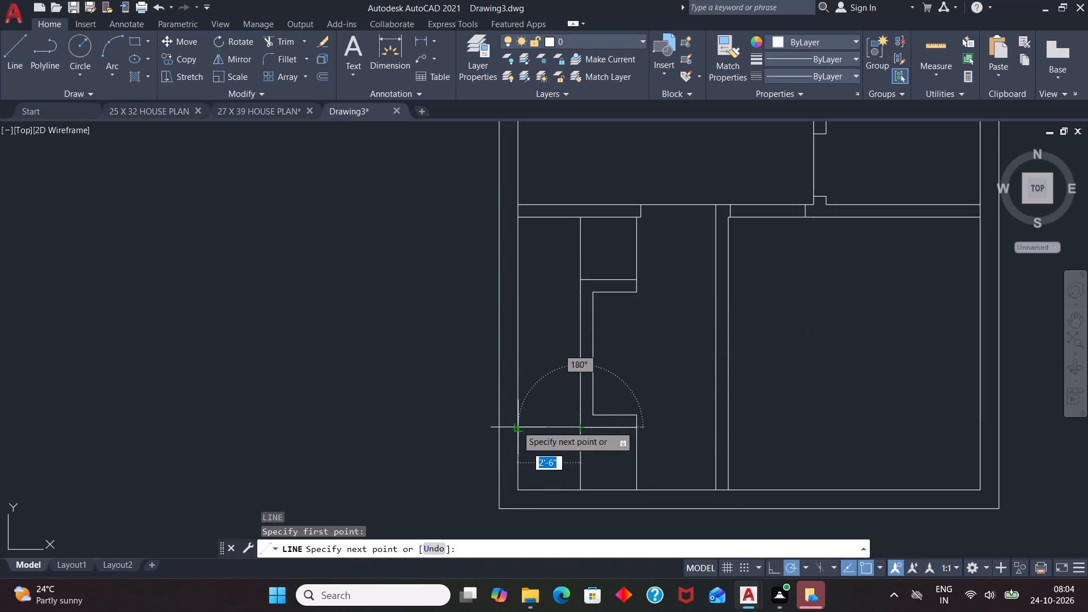
{"action": "left_click", "coordinate": [518, 426]}
{"action": "key", "text": "space"}
{"action": "type", "text": "L"}
{"action": "key", "text": "Return"}
{"action": "left_click", "coordinate": [583, 278]}
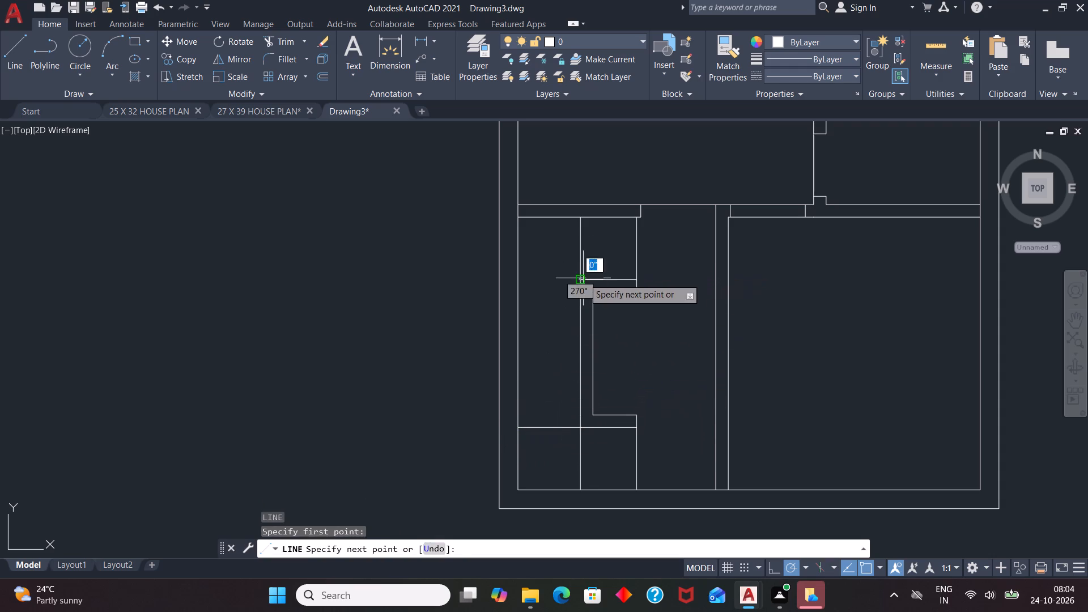
{"action": "left_click", "coordinate": [521, 278]}
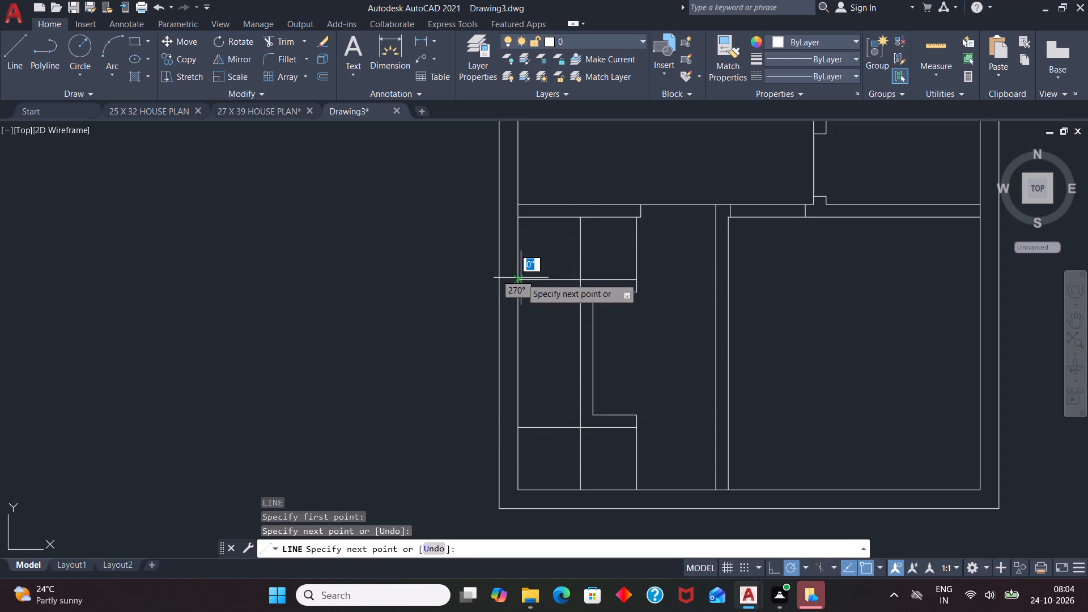
{"action": "key", "text": "space"}
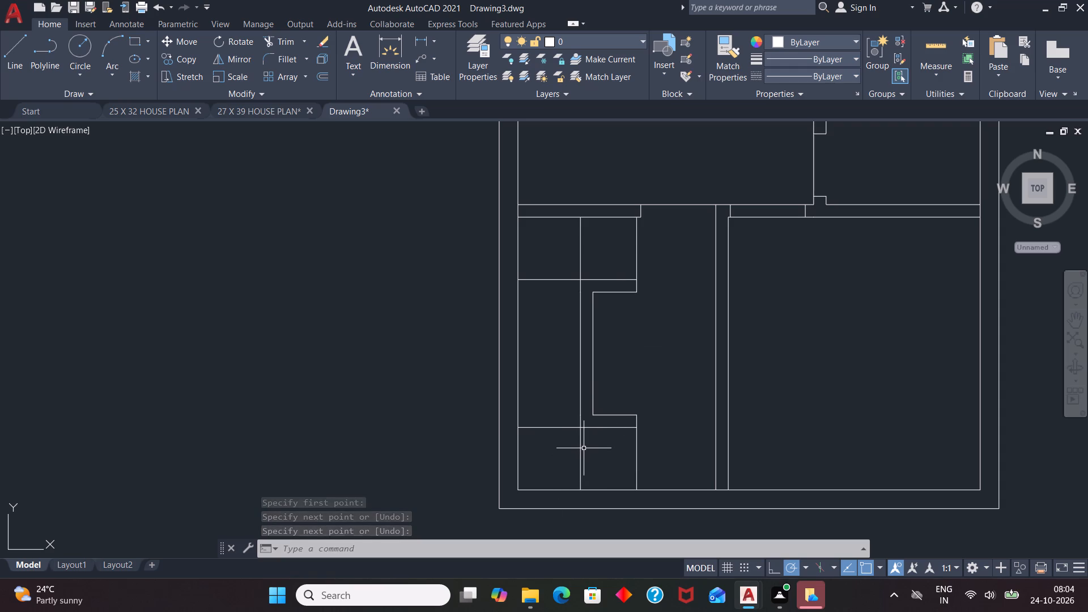
Copy the upper 2'6" line as a fitted array of 10 items straight down to the lower 2'6" line.
{"action": "left_click", "coordinate": [560, 277]}
{"action": "left_click", "coordinate": [561, 287]}
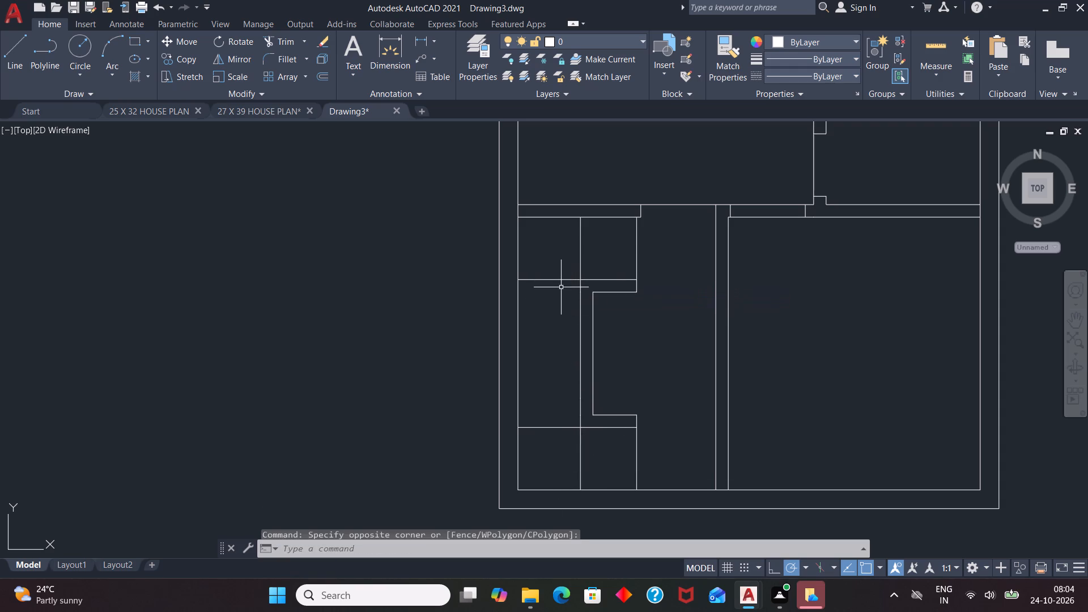
{"action": "left_click", "coordinate": [567, 282]}
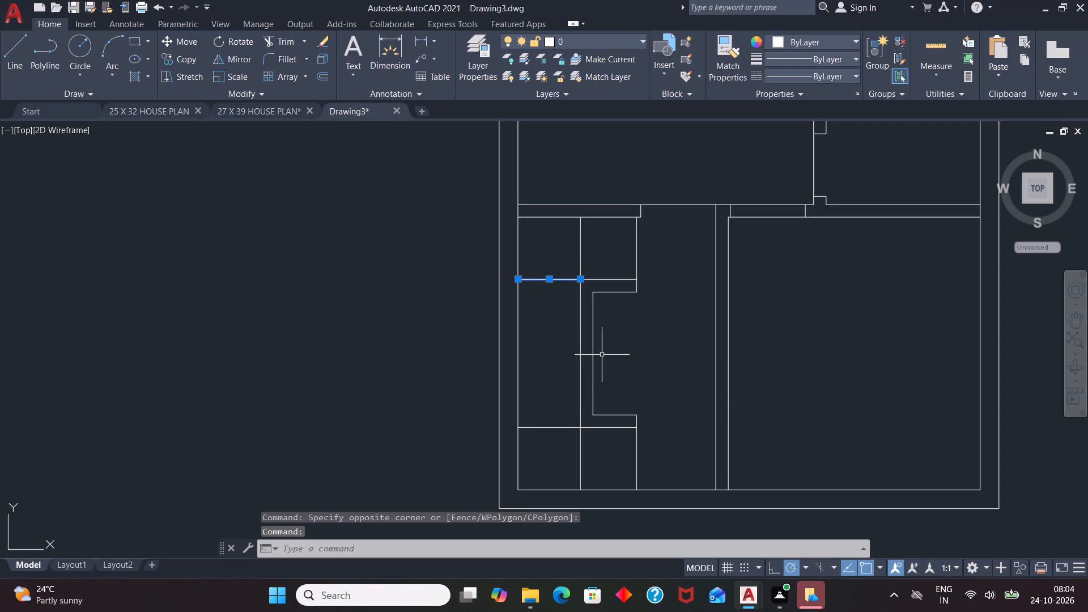
{"action": "type", "text": "CO"}
{"action": "key", "text": "Return"}
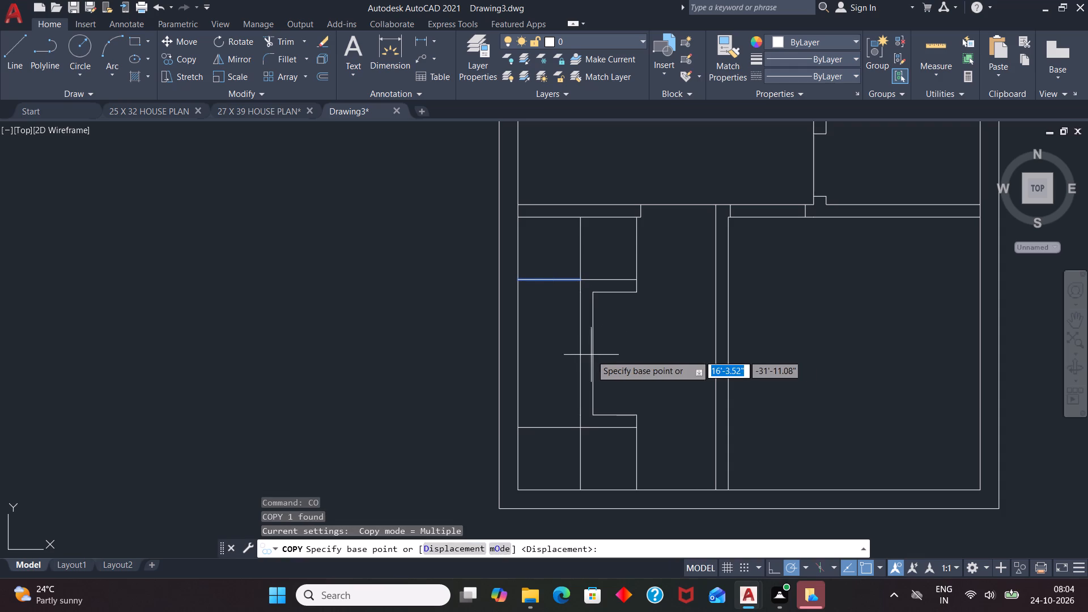
{"action": "left_click", "coordinate": [562, 276]}
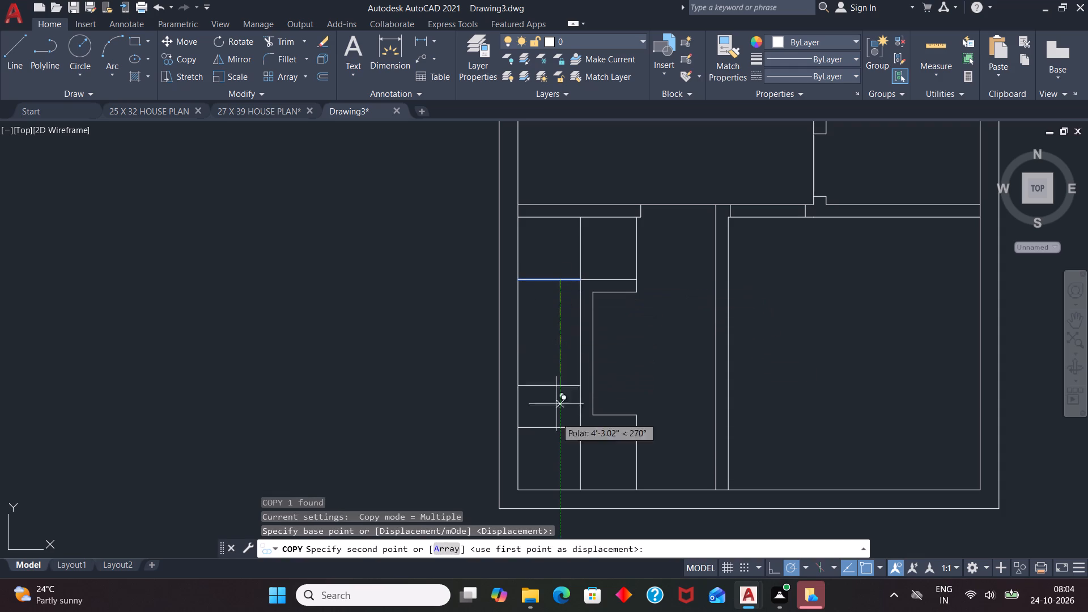
{"action": "left_click", "coordinate": [439, 550]}
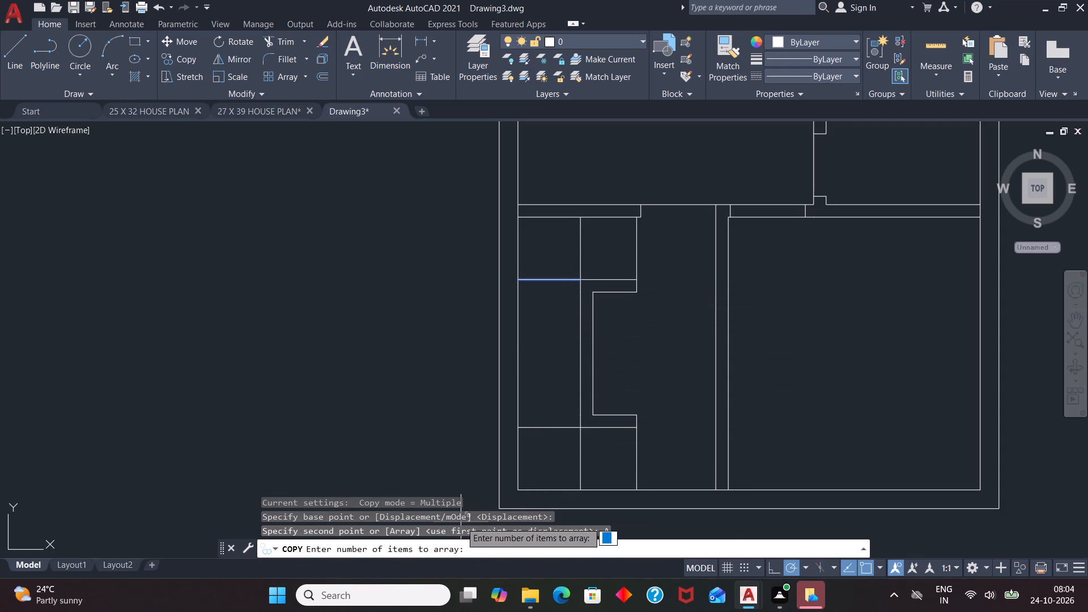
{"action": "type", "text": "10"}
{"action": "key", "text": "Return"}
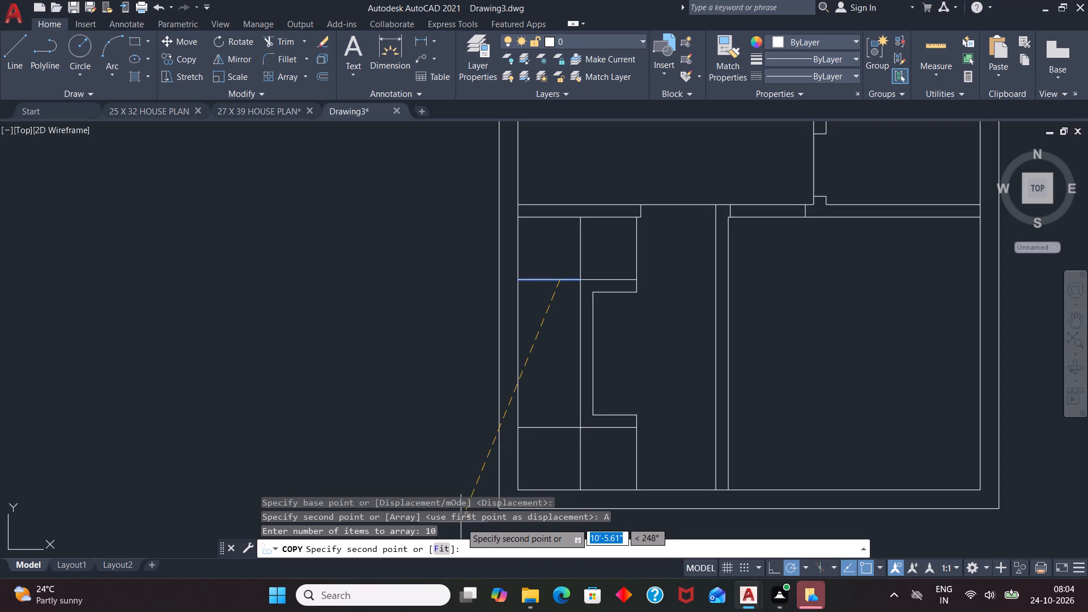
{"action": "left_click", "coordinate": [443, 551]}
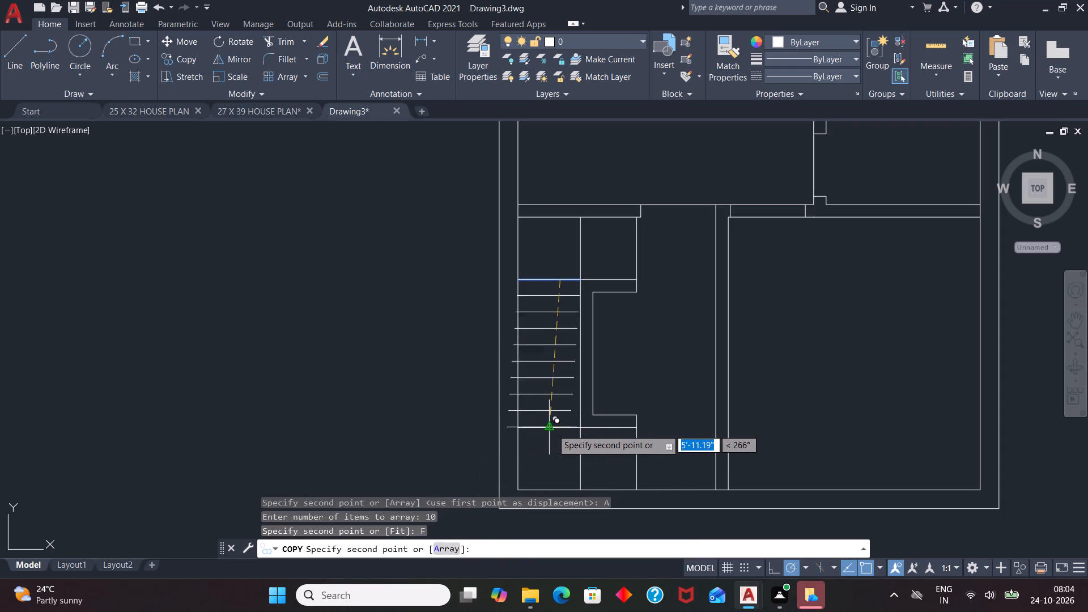
{"action": "scroll", "coordinate": [552, 429], "scroll_direction": "up", "scroll_amount": 4}
{"action": "left_click", "coordinate": [600, 428]}
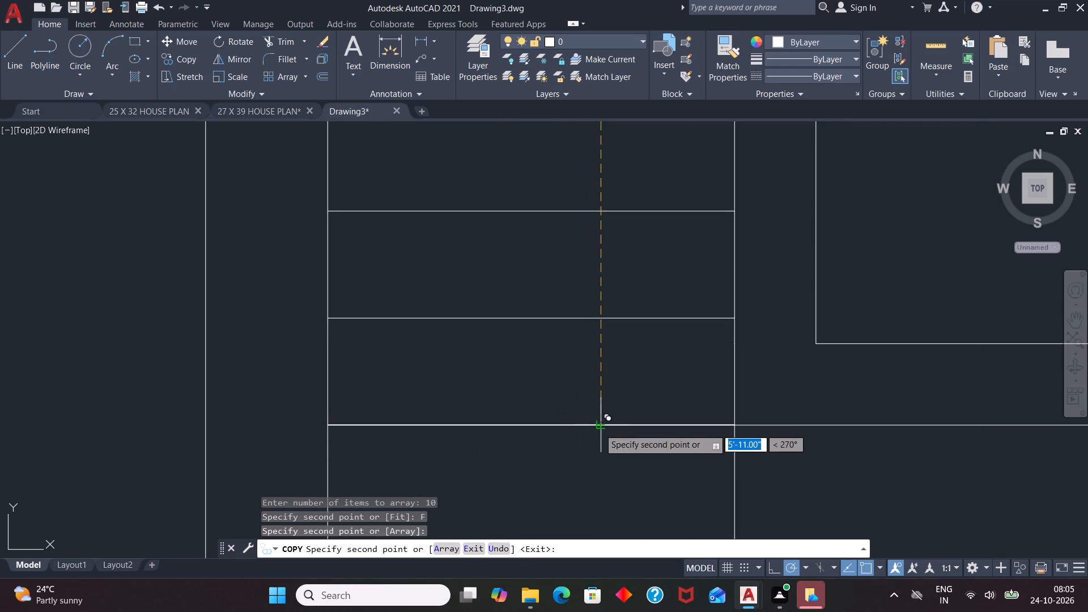
{"action": "key", "text": "space"}
{"action": "scroll", "coordinate": [552, 379], "scroll_direction": "down", "scroll_amount": 3}
{"action": "scroll", "coordinate": [636, 297], "scroll_direction": "down", "scroll_amount": 1}
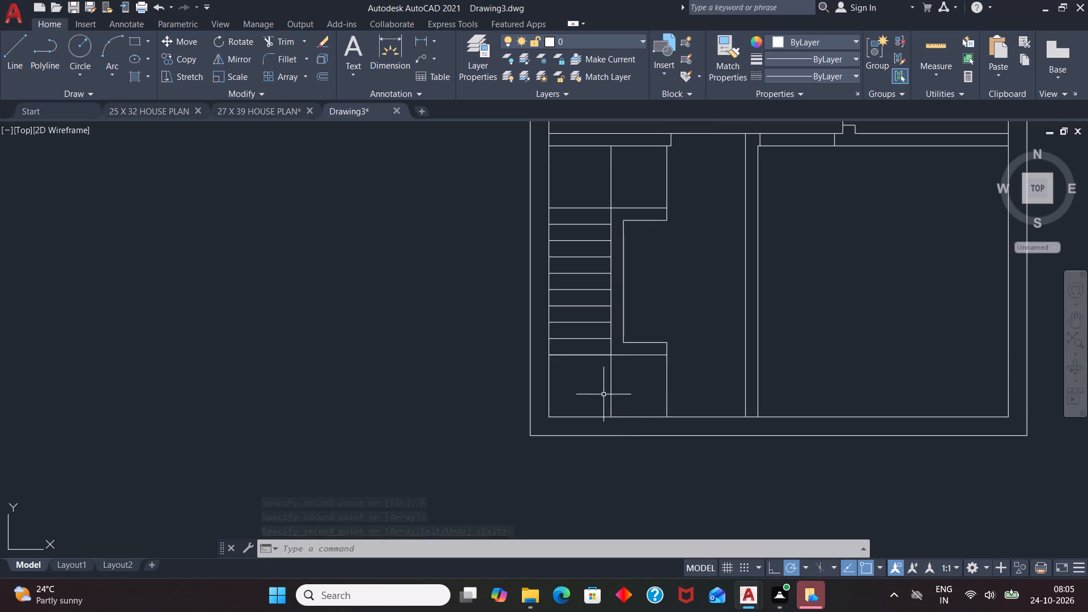
Break the vertical line beside the treads at its junction with the lowest tread line.
{"action": "type", "text": "BR"}
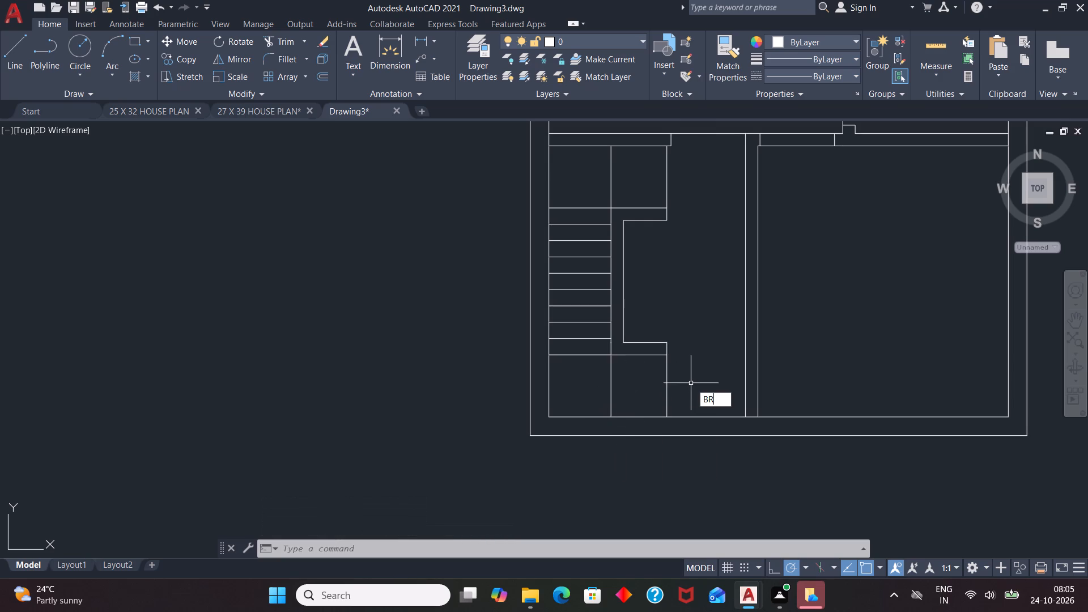
{"action": "left_click", "coordinate": [715, 428]}
{"action": "scroll", "coordinate": [597, 368], "scroll_direction": "up", "scroll_amount": 3}
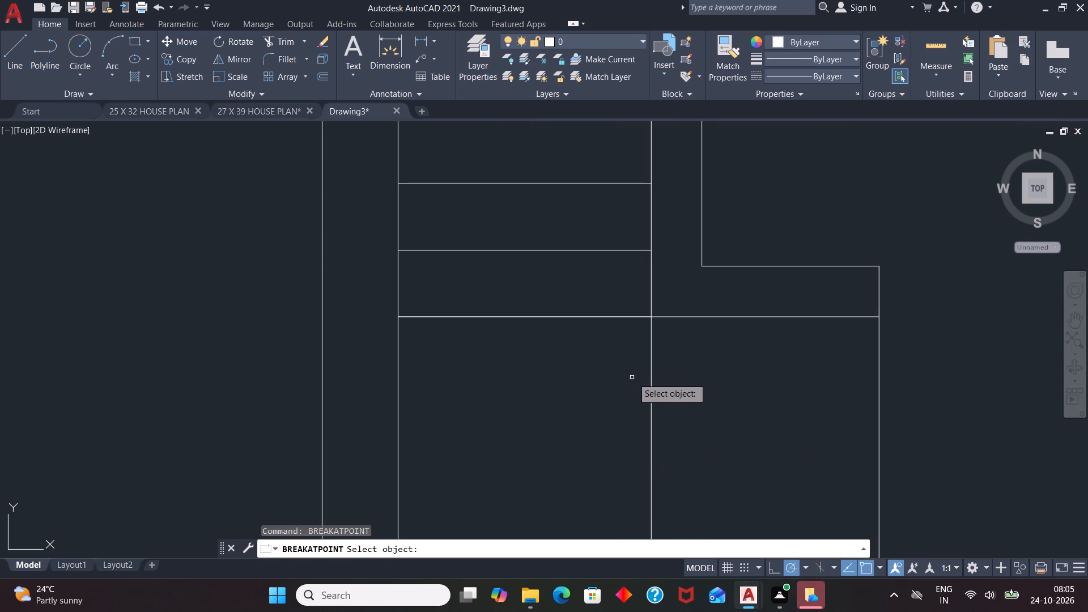
{"action": "left_click", "coordinate": [652, 394]}
{"action": "left_click", "coordinate": [652, 314]}
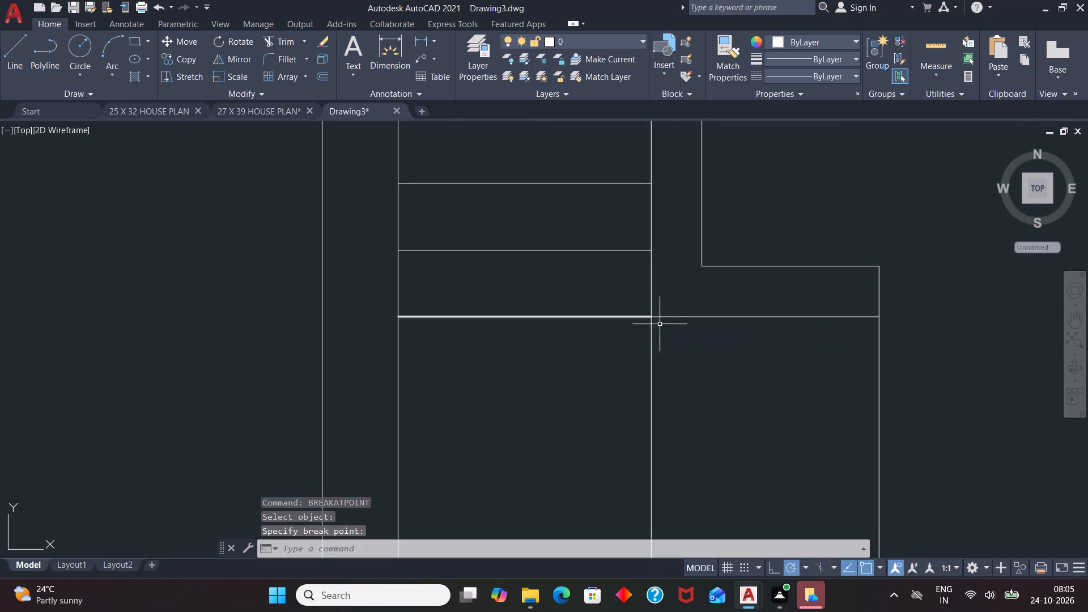
Copy the lower vertical segment as a fitted array of 5 items across to the right-hand vertical line of the bottom bay.
{"action": "scroll", "coordinate": [672, 338], "scroll_direction": "down", "scroll_amount": 1}
{"action": "left_click", "coordinate": [659, 380]}
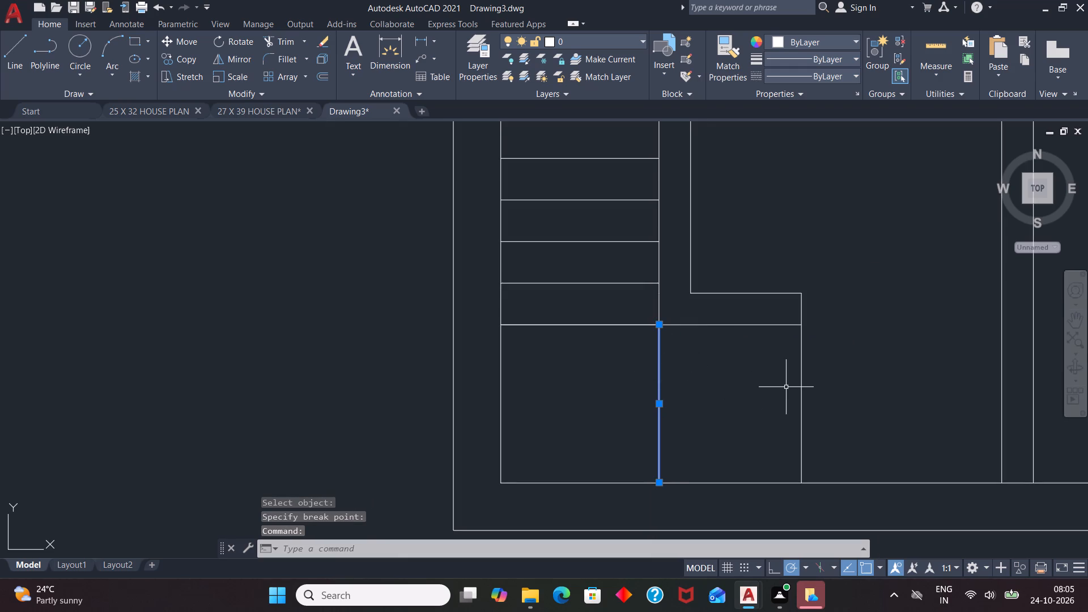
{"action": "type", "text": "CO"}
{"action": "key", "text": "Return"}
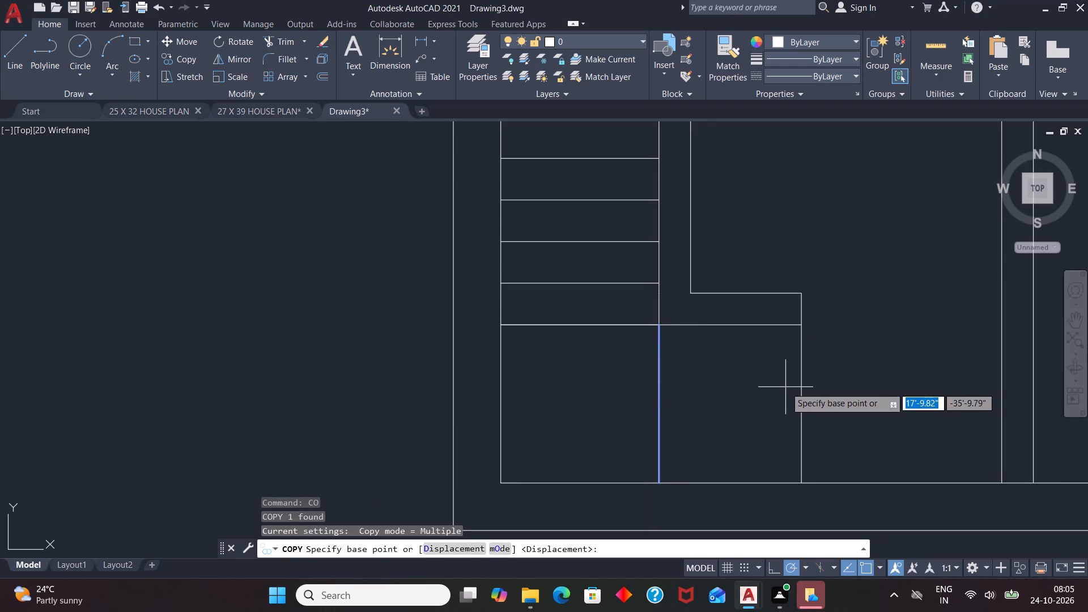
{"action": "left_click_drag", "start_coordinate": [657, 386], "coordinate": [670, 393]}
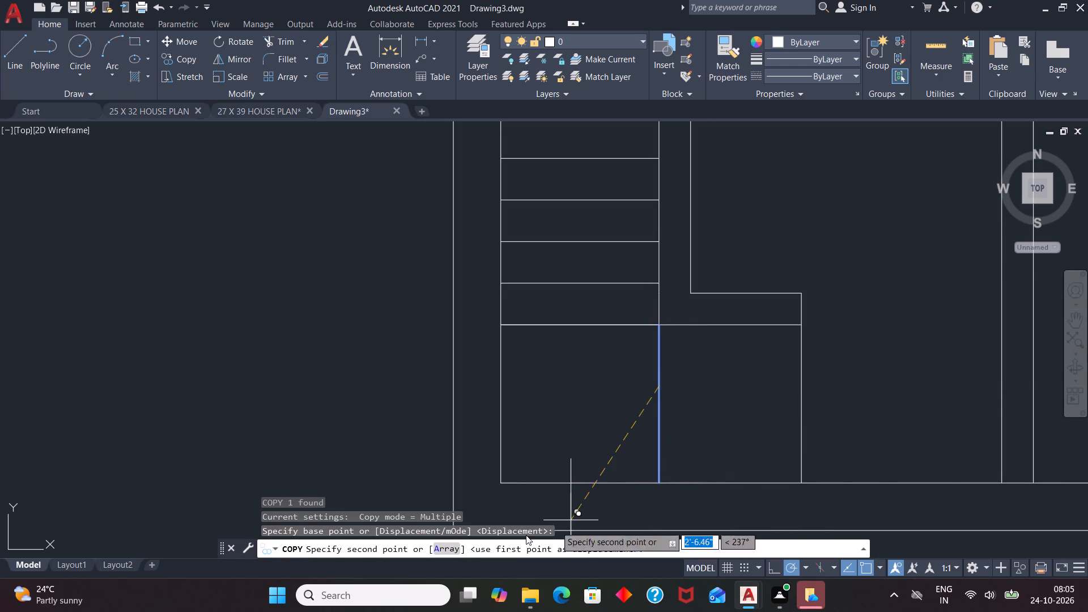
{"action": "double_click", "coordinate": [443, 549]}
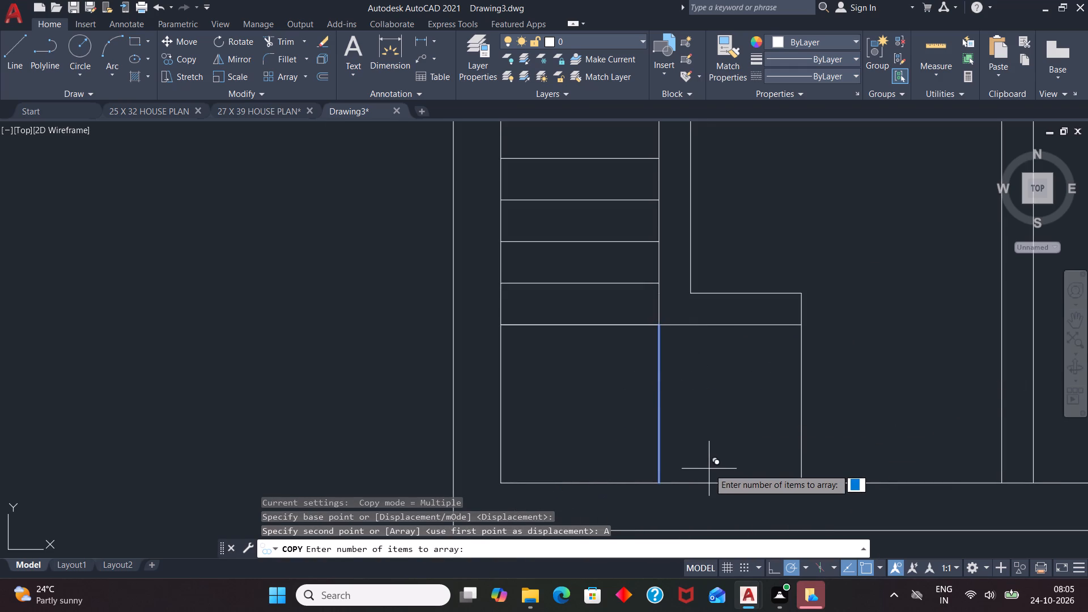
{"action": "key", "text": "5"}
{"action": "key", "text": "Return"}
{"action": "left_click", "coordinate": [439, 546]}
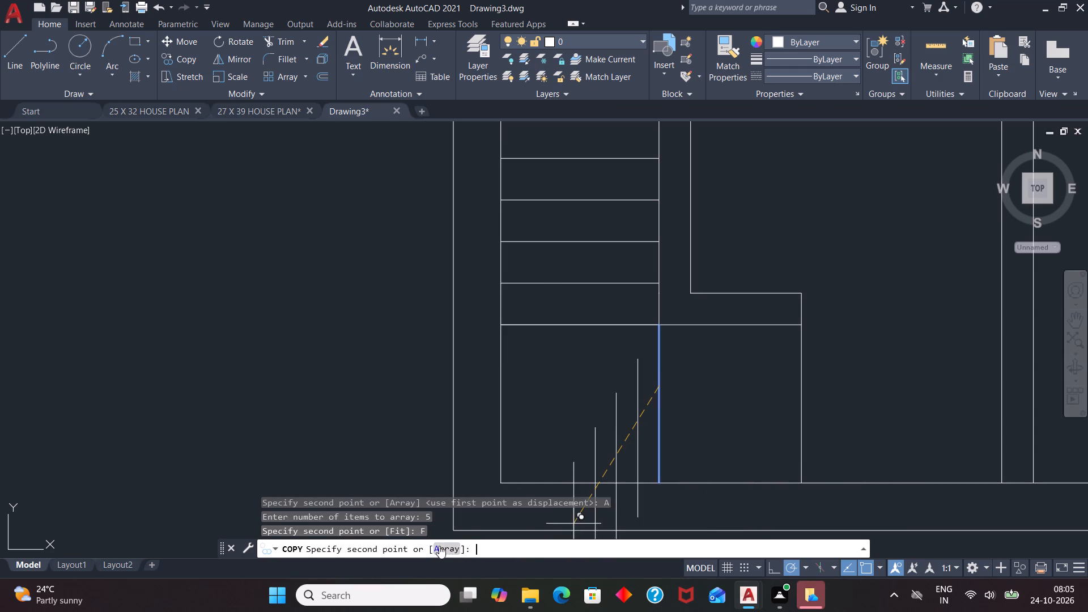
{"action": "left_click", "coordinate": [802, 388]}
{"action": "key", "text": "space"}
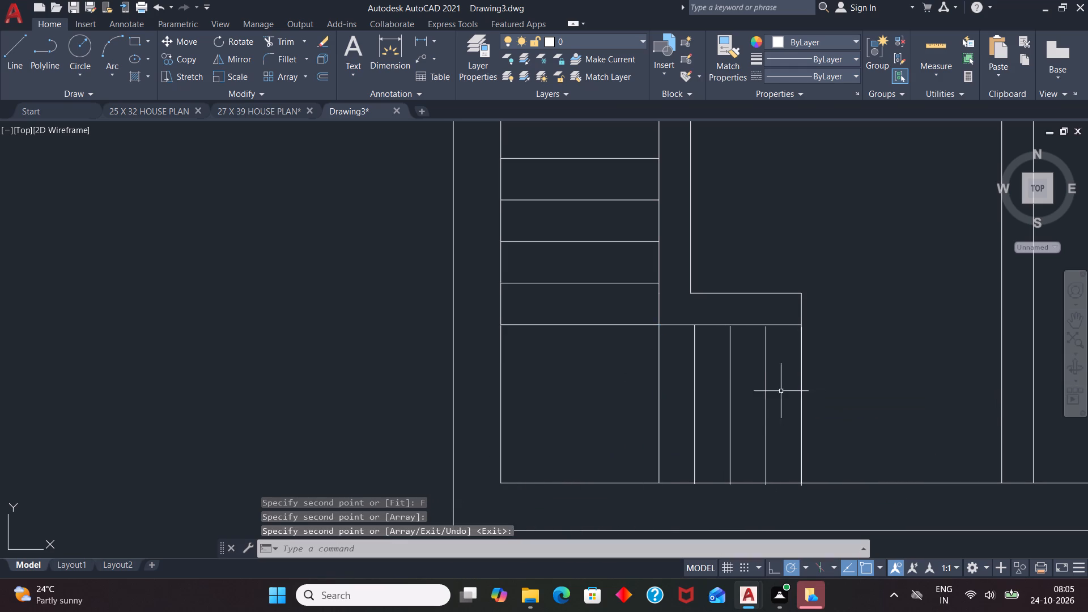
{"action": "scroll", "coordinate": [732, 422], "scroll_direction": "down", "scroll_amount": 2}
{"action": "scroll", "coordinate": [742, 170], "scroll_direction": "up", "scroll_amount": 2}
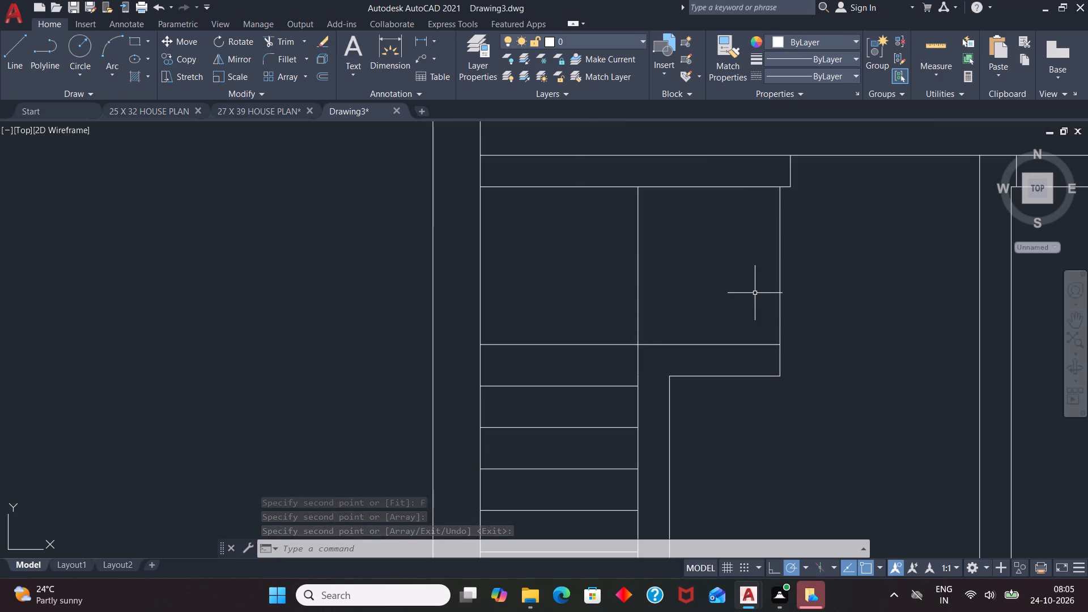
Break the vertical line in the upper bay at its junction with the top tread line.
{"action": "type", "text": "BR"}
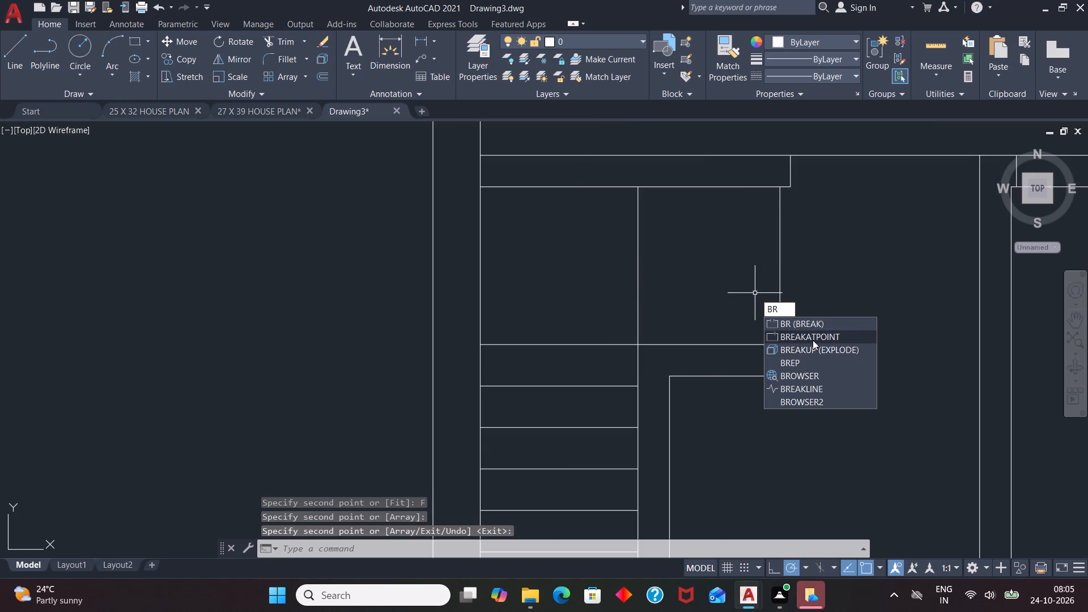
{"action": "left_click", "coordinate": [813, 340]}
{"action": "left_click", "coordinate": [638, 282]}
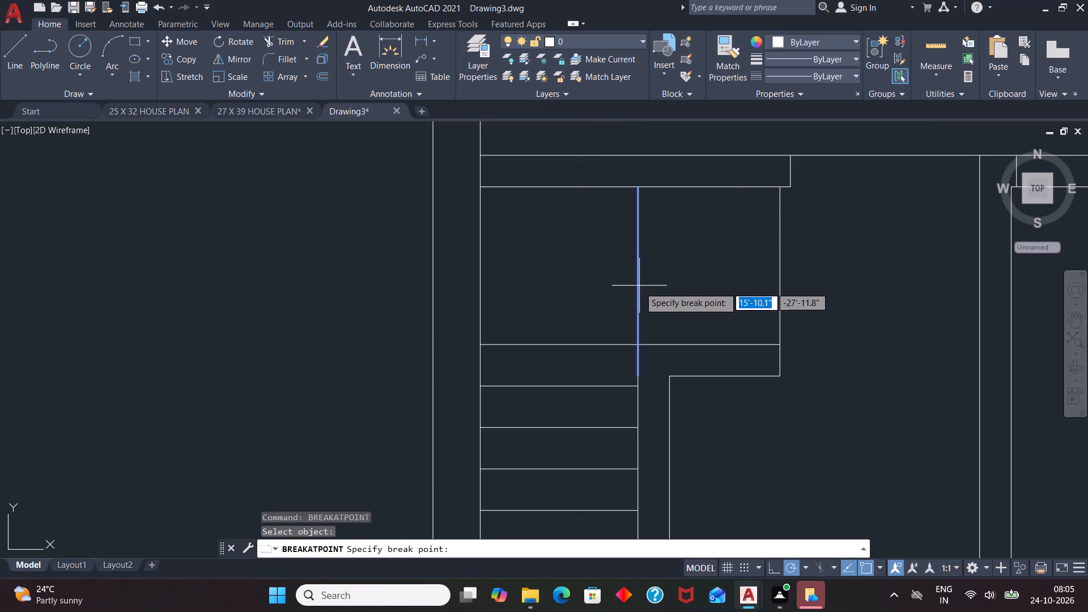
{"action": "left_click", "coordinate": [639, 342]}
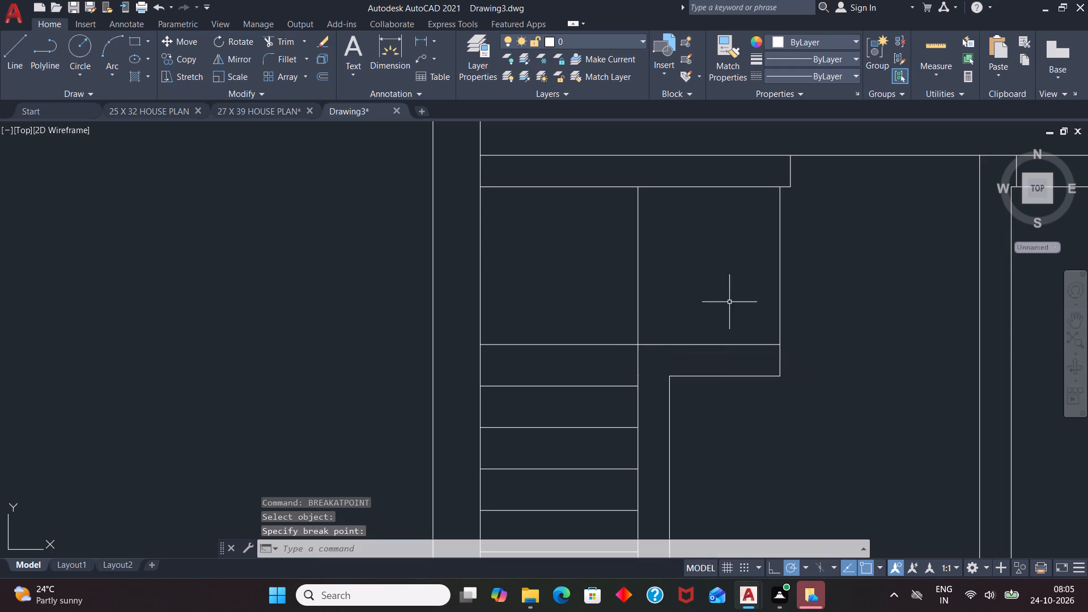
Copy the upper vertical segment as a fitted array of 5 items across to the right-hand vertical line of the top bay.
{"action": "left_click", "coordinate": [636, 257]}
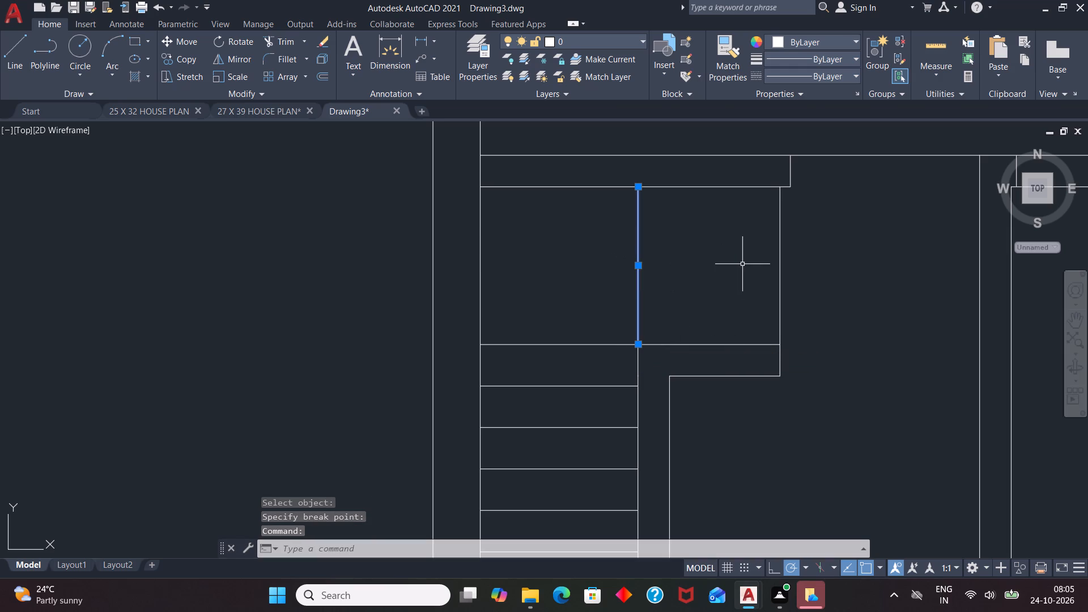
{"action": "type", "text": "CO"}
{"action": "key", "text": "Return"}
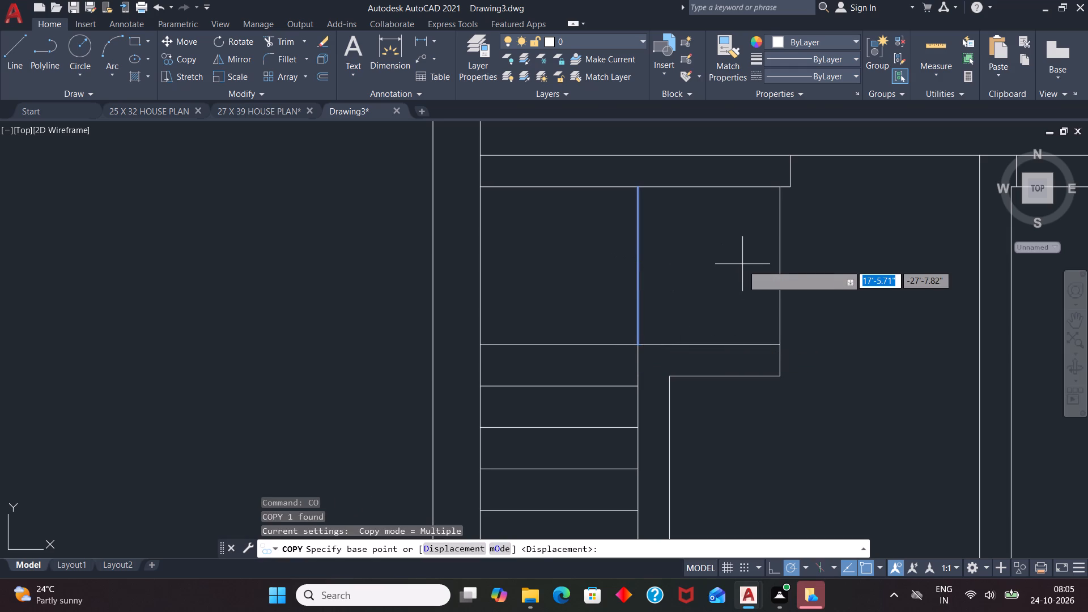
{"action": "left_click", "coordinate": [641, 254]}
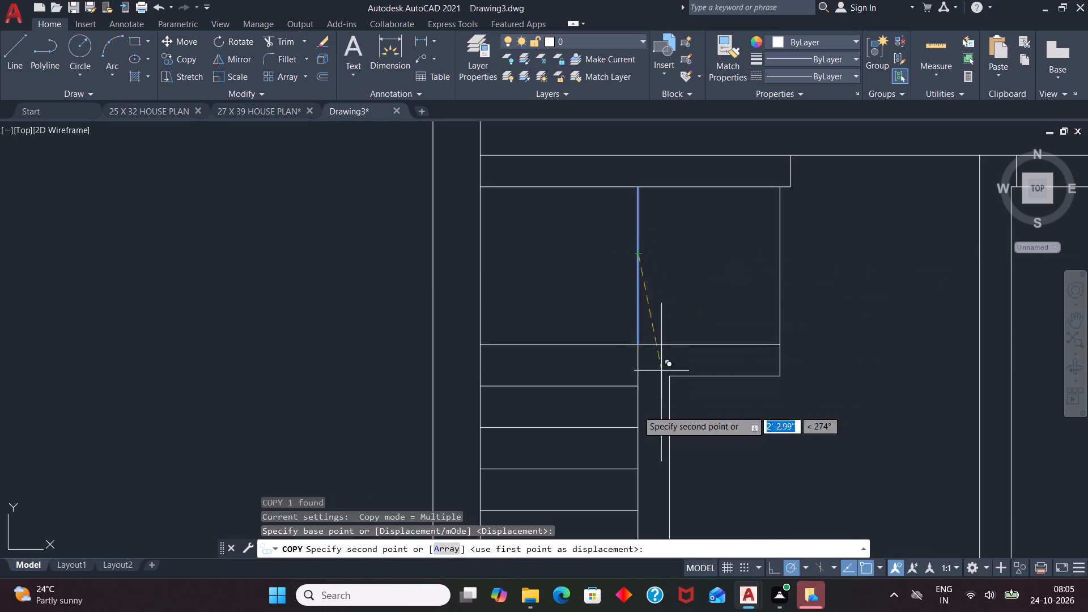
{"action": "left_click", "coordinate": [439, 546]}
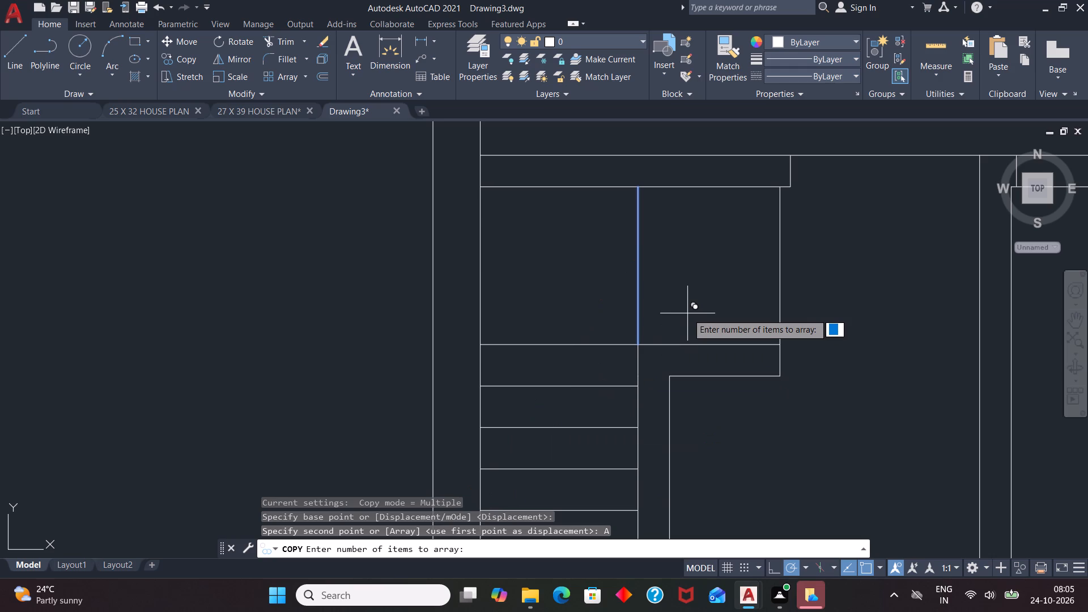
{"action": "key", "text": "6"}
{"action": "key", "text": "BackSpace"}
{"action": "key", "text": "5"}
{"action": "key", "text": "Return"}
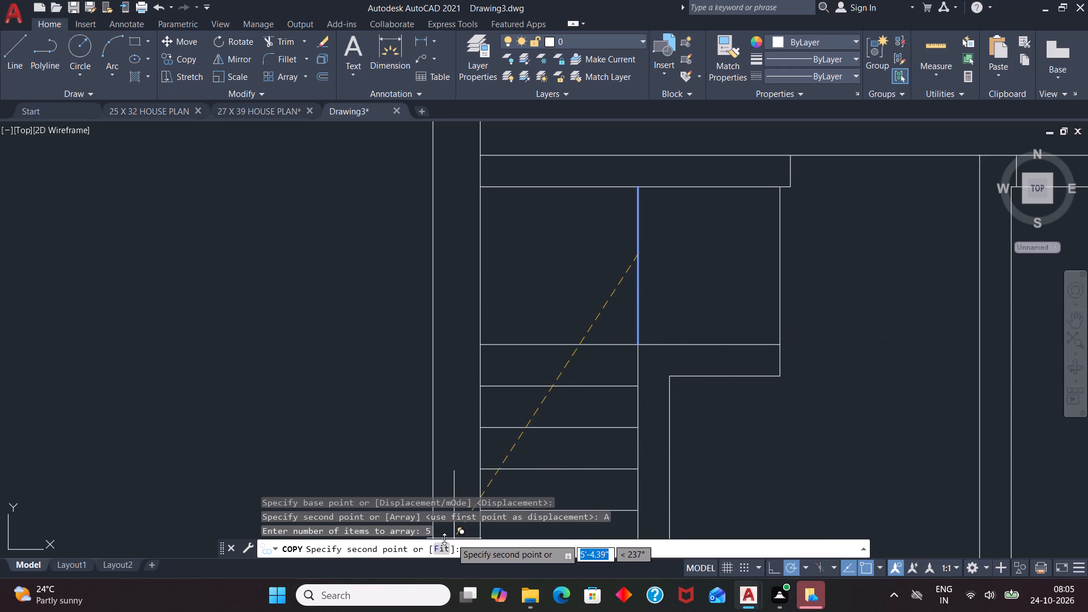
{"action": "left_click", "coordinate": [441, 548]}
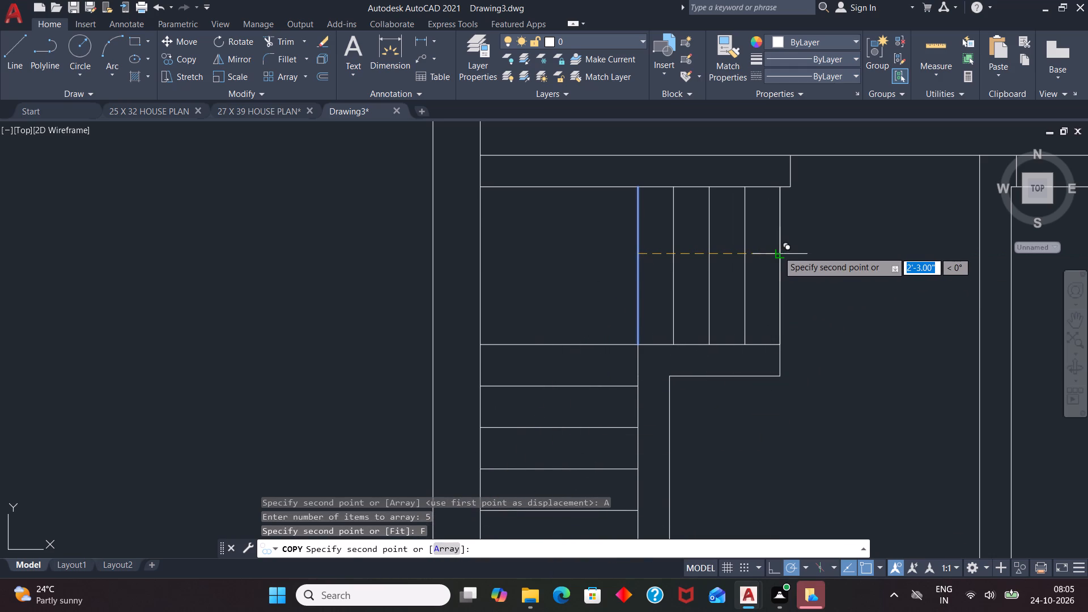
{"action": "left_click", "coordinate": [778, 250]}
{"action": "key", "text": "space"}
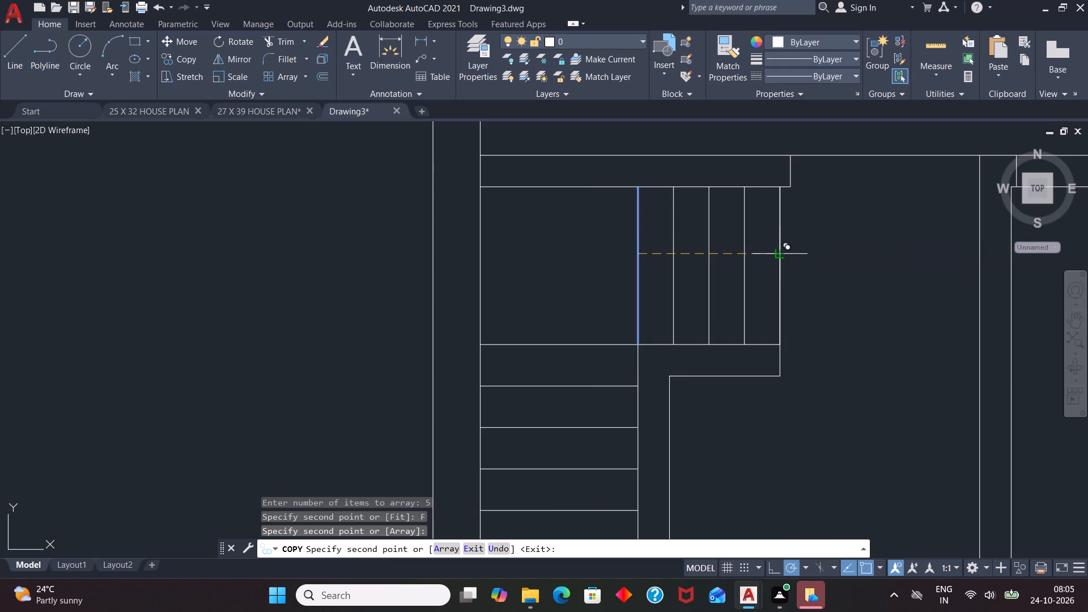
Draw a three-segment stair direction line from right of the bottom flight, left to the side flight, up its treads, and right across the top flight.
{"action": "scroll", "coordinate": [770, 244], "scroll_direction": "down", "scroll_amount": 1}
{"action": "scroll", "coordinate": [648, 229], "scroll_direction": "down", "scroll_amount": 2}
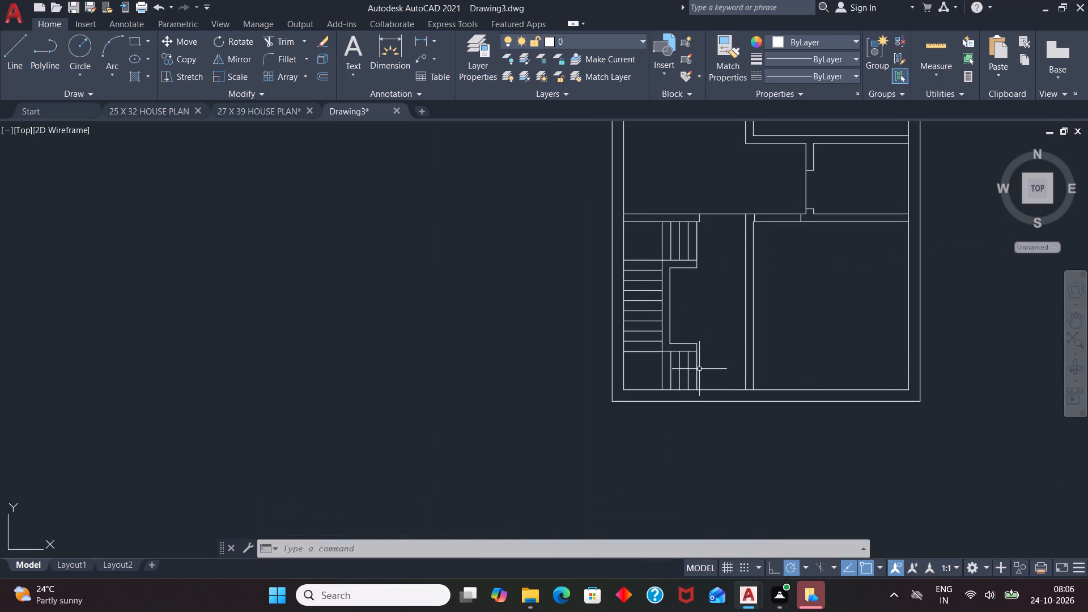
{"action": "scroll", "coordinate": [702, 372], "scroll_direction": "up", "scroll_amount": 1}
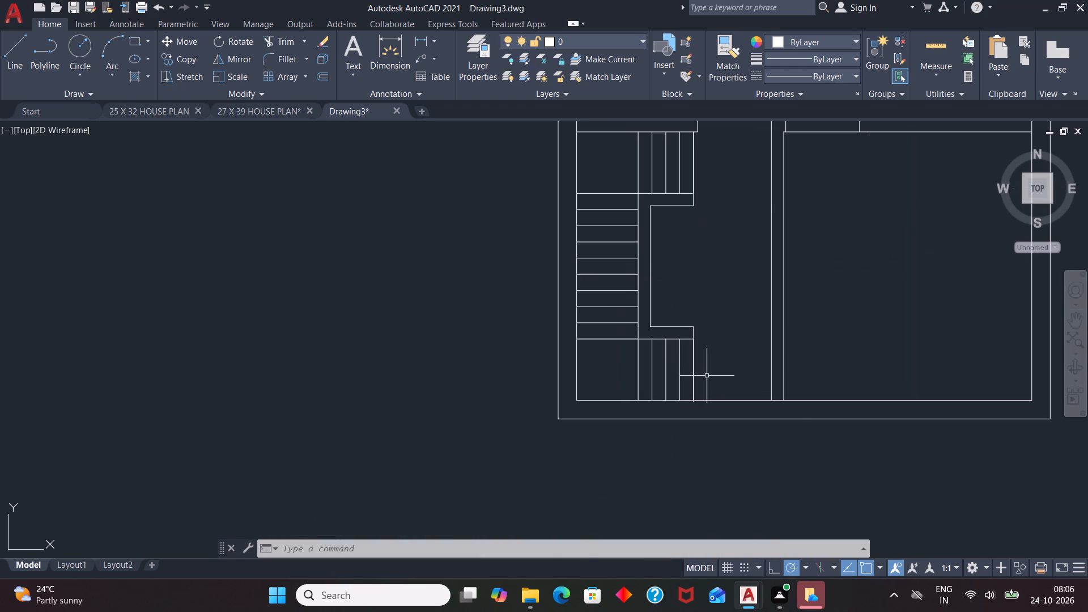
{"action": "key", "text": "l"}
{"action": "key", "text": "Return"}
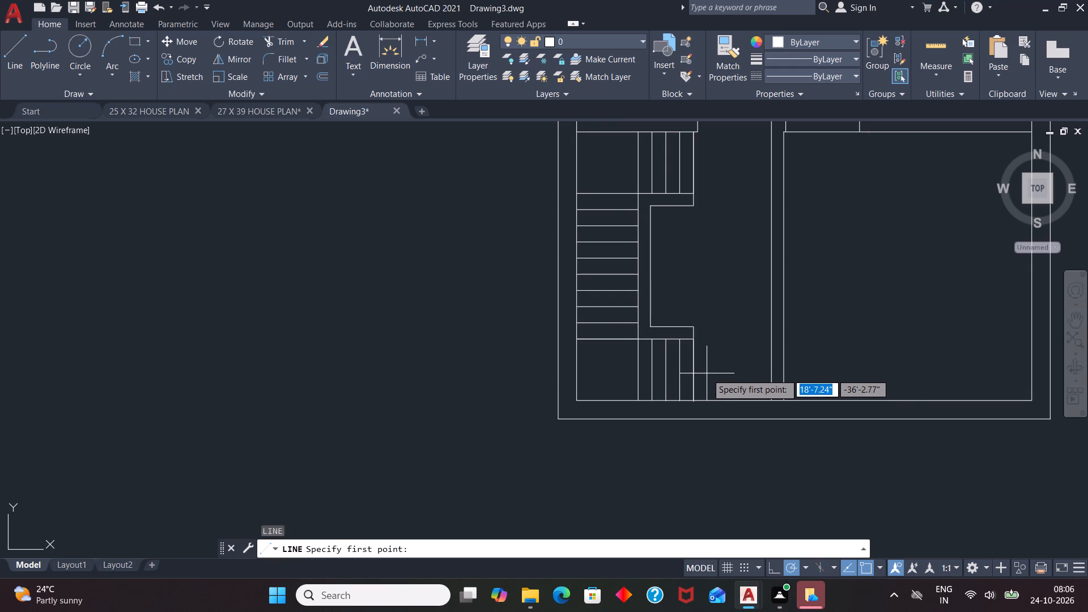
{"action": "scroll", "coordinate": [707, 372], "scroll_direction": "up", "scroll_amount": 2}
{"action": "left_click", "coordinate": [696, 351]}
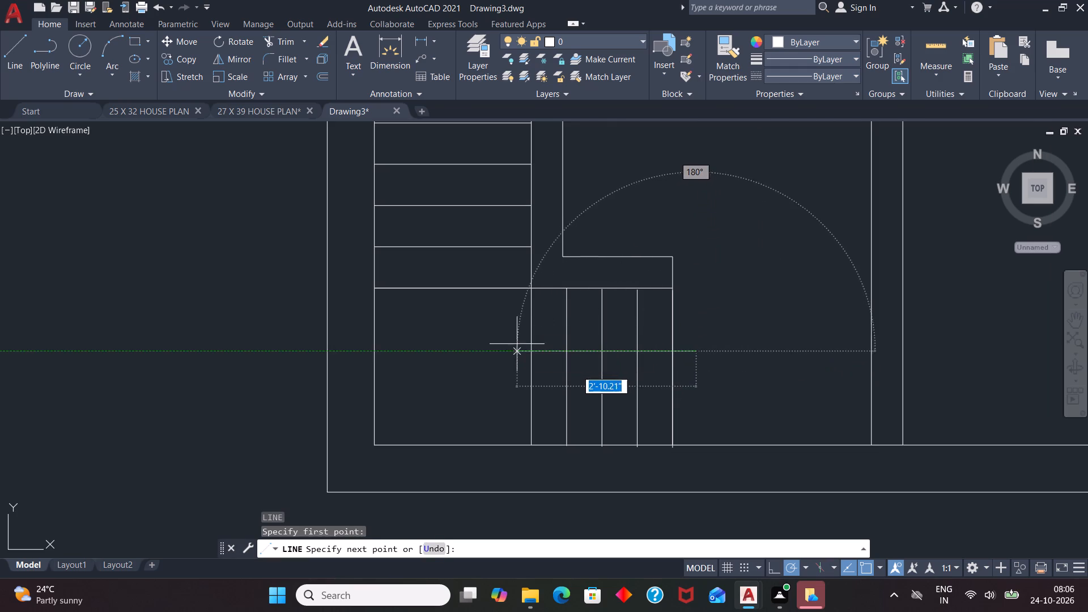
{"action": "left_click", "coordinate": [465, 357]}
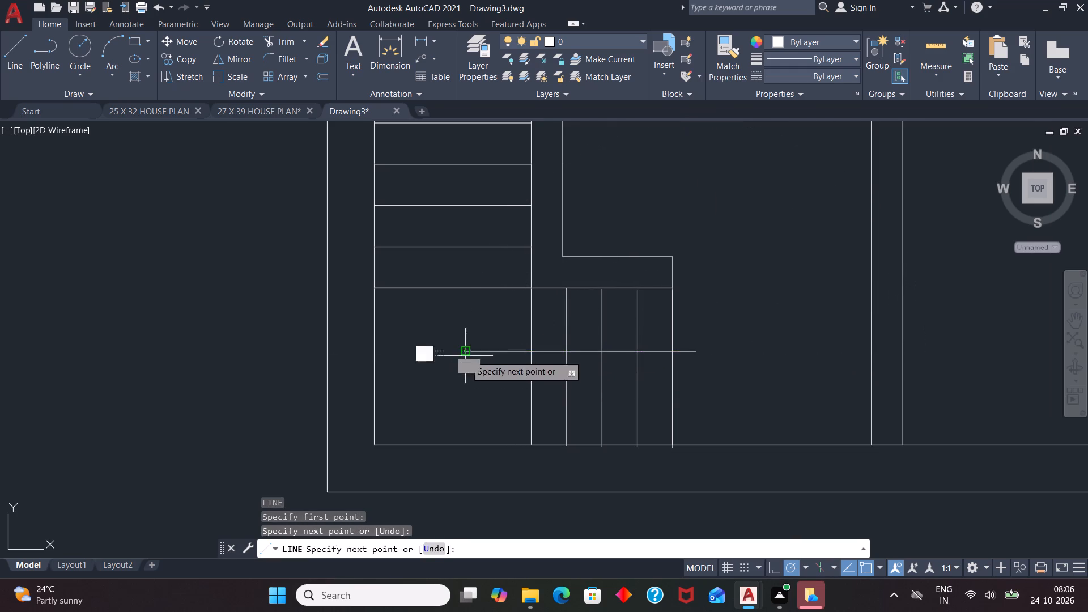
{"action": "scroll", "coordinate": [464, 312], "scroll_direction": "down", "scroll_amount": 3}
{"action": "left_click", "coordinate": [467, 198]}
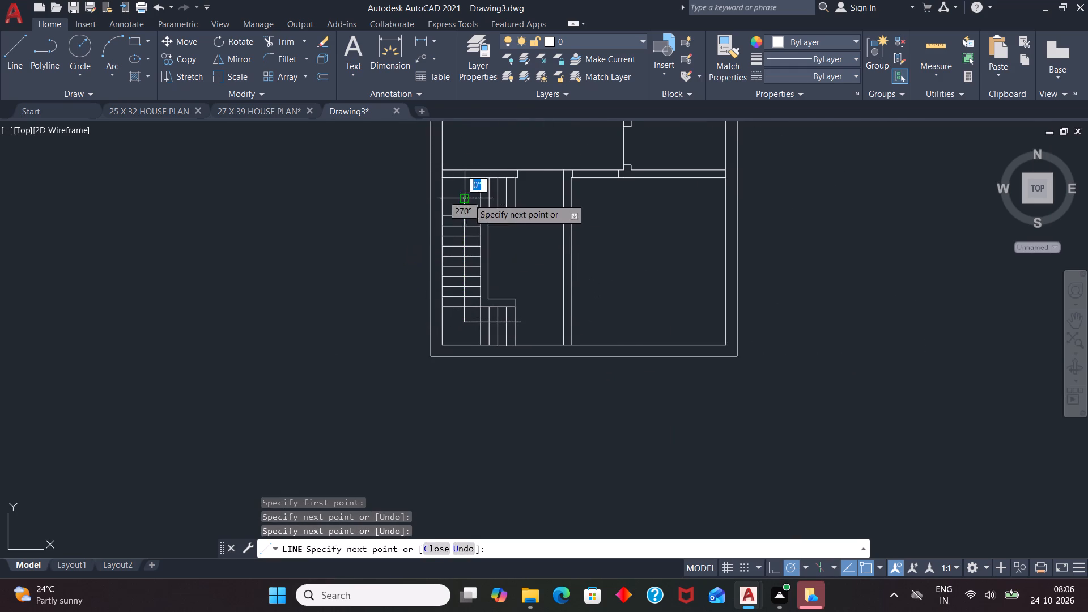
{"action": "scroll", "coordinate": [511, 198], "scroll_direction": "up", "scroll_amount": 2}
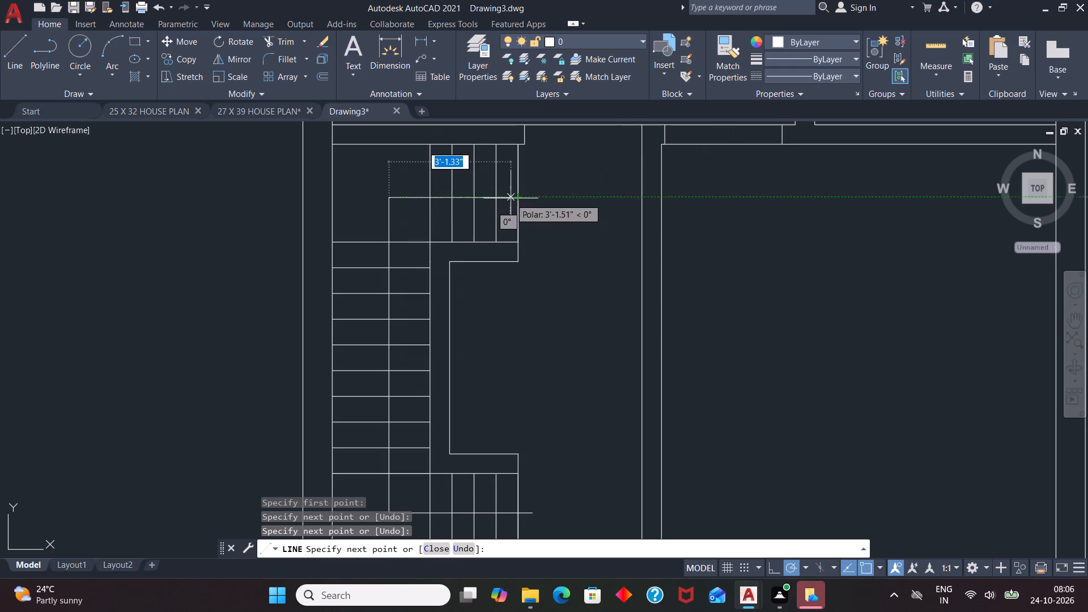
{"action": "left_click", "coordinate": [508, 199]}
{"action": "key", "text": "space"}
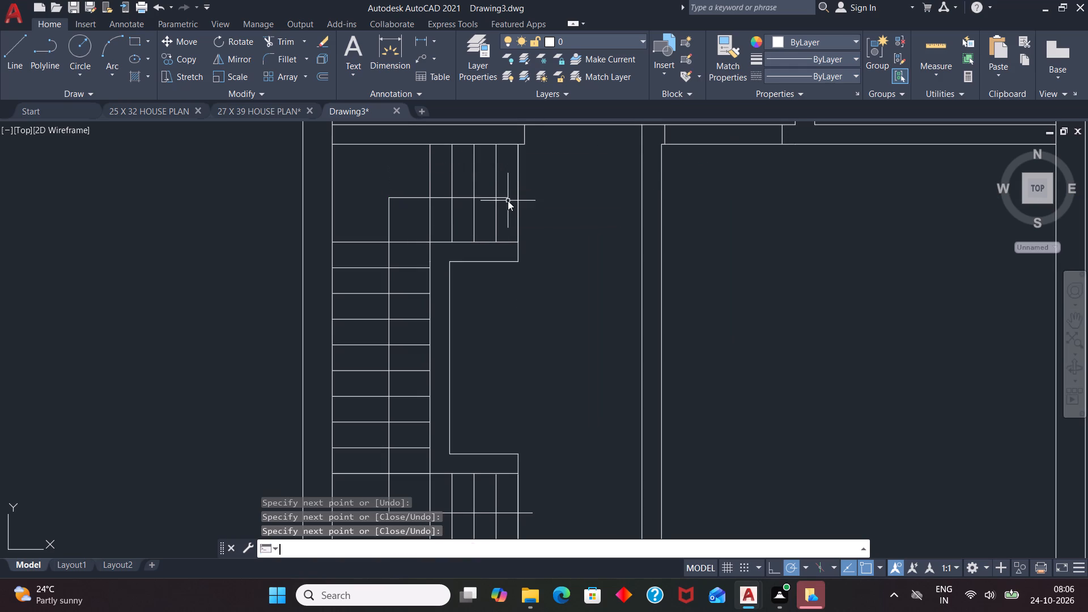
Trim the four ends of the bottom flight's vertical tread lines that overshoot the inner line of the bottom wall.
{"action": "scroll", "coordinate": [551, 200], "scroll_direction": "down", "scroll_amount": 1}
{"action": "scroll", "coordinate": [520, 452], "scroll_direction": "up", "scroll_amount": 2}
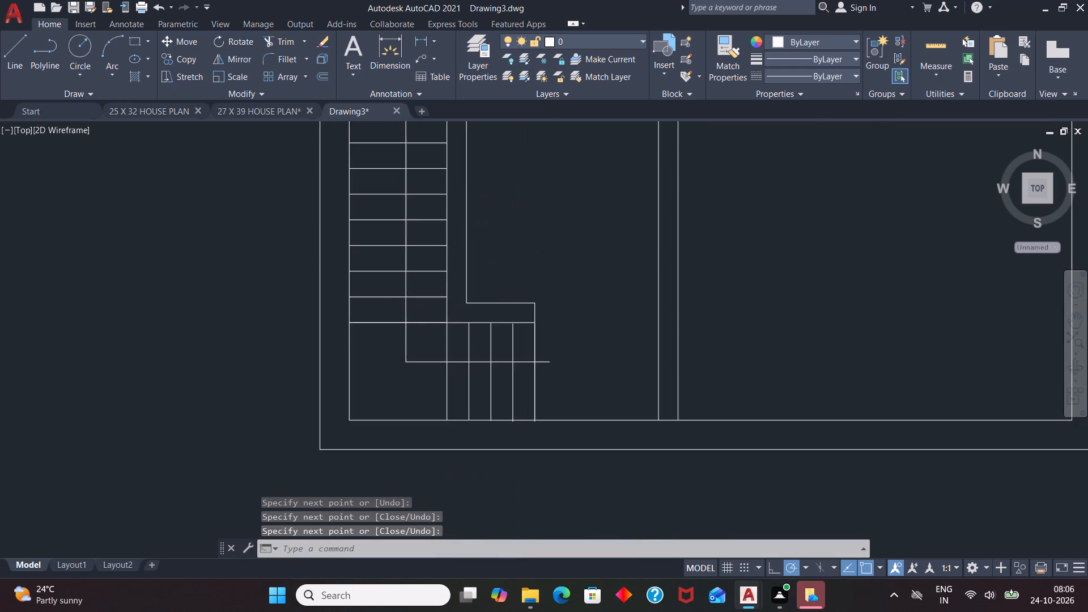
{"action": "scroll", "coordinate": [523, 449], "scroll_direction": "up", "scroll_amount": 2}
{"action": "type", "text": "TR"}
{"action": "key", "text": "Return"}
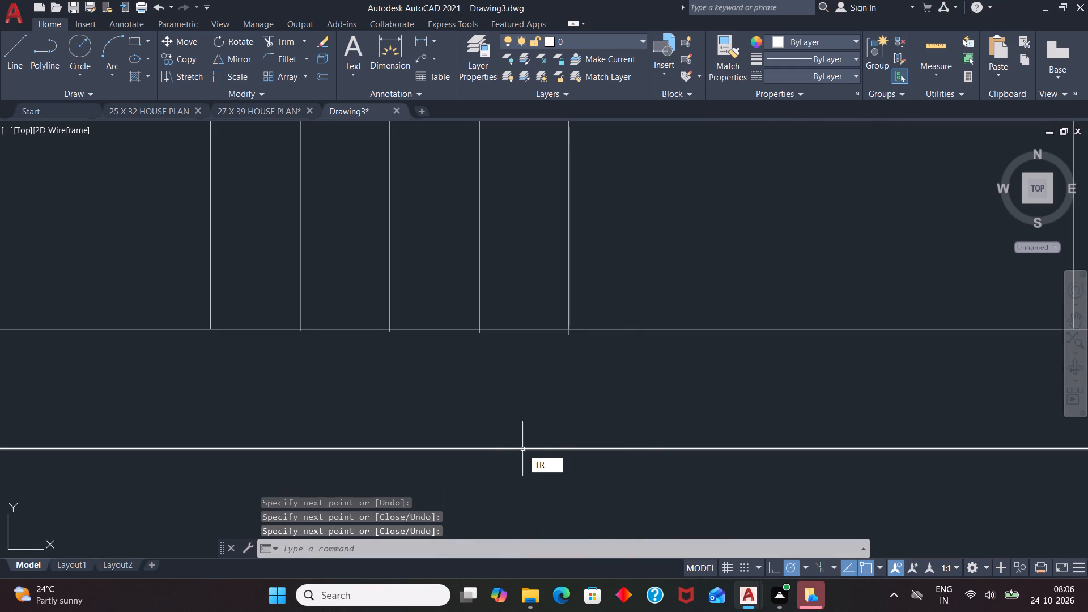
{"action": "key", "text": "Return"}
{"action": "scroll", "coordinate": [561, 316], "scroll_direction": "up", "scroll_amount": 3}
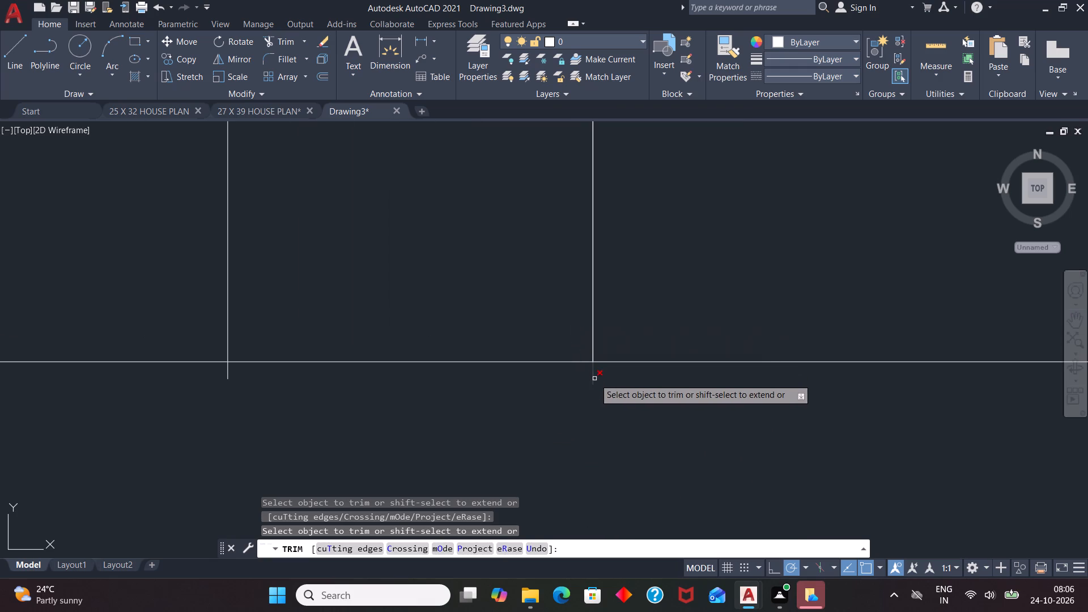
{"action": "left_click", "coordinate": [594, 379]}
{"action": "left_click", "coordinate": [226, 372]}
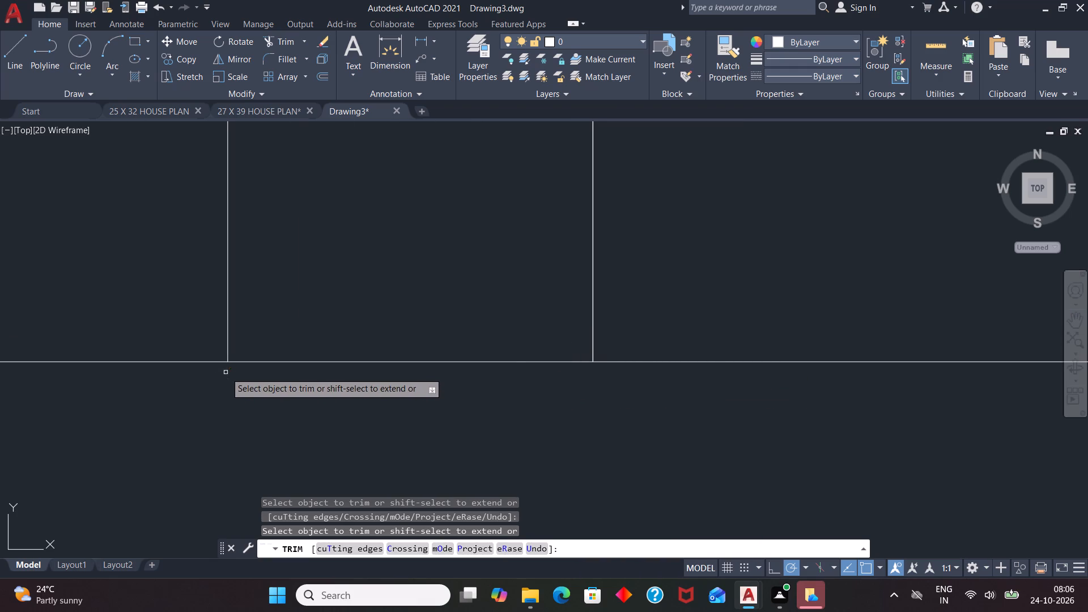
{"action": "scroll", "coordinate": [516, 362], "scroll_direction": "down", "scroll_amount": 2}
{"action": "scroll", "coordinate": [263, 365], "scroll_direction": "up", "scroll_amount": 3}
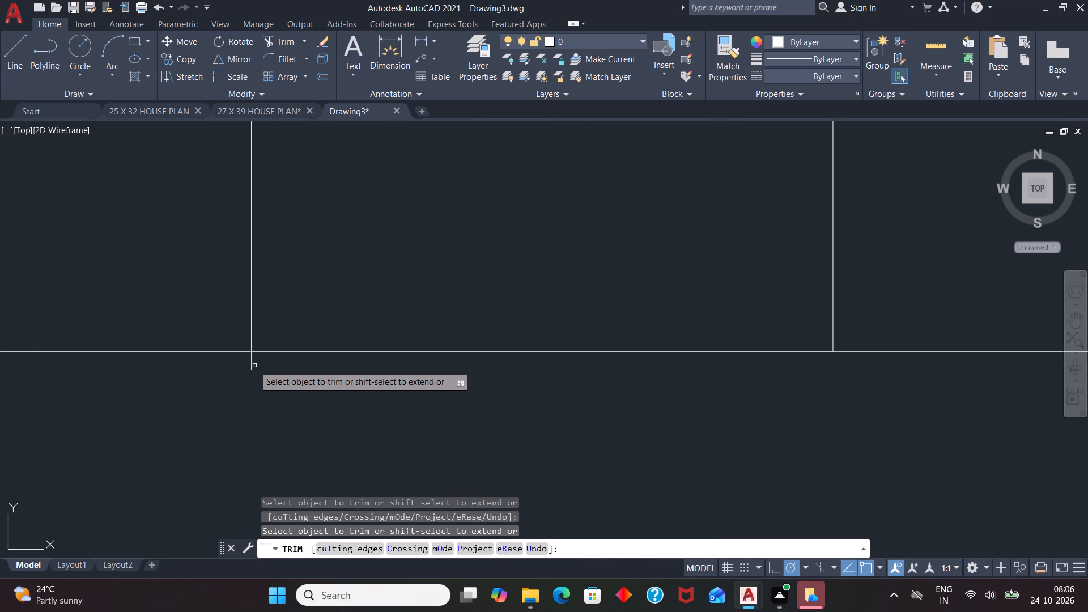
{"action": "left_click", "coordinate": [250, 365]}
{"action": "scroll", "coordinate": [567, 358], "scroll_direction": "down", "scroll_amount": 2}
{"action": "scroll", "coordinate": [212, 358], "scroll_direction": "up", "scroll_amount": 2}
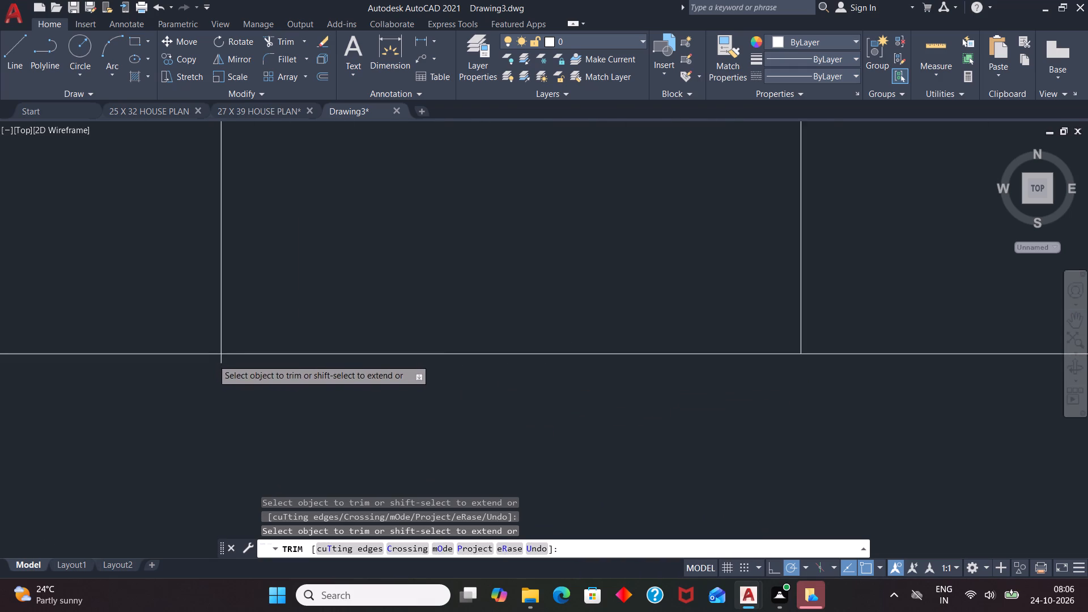
{"action": "scroll", "coordinate": [212, 359], "scroll_direction": "up", "scroll_amount": 2}
{"action": "left_click", "coordinate": [233, 362]}
{"action": "left_click", "coordinate": [228, 362]}
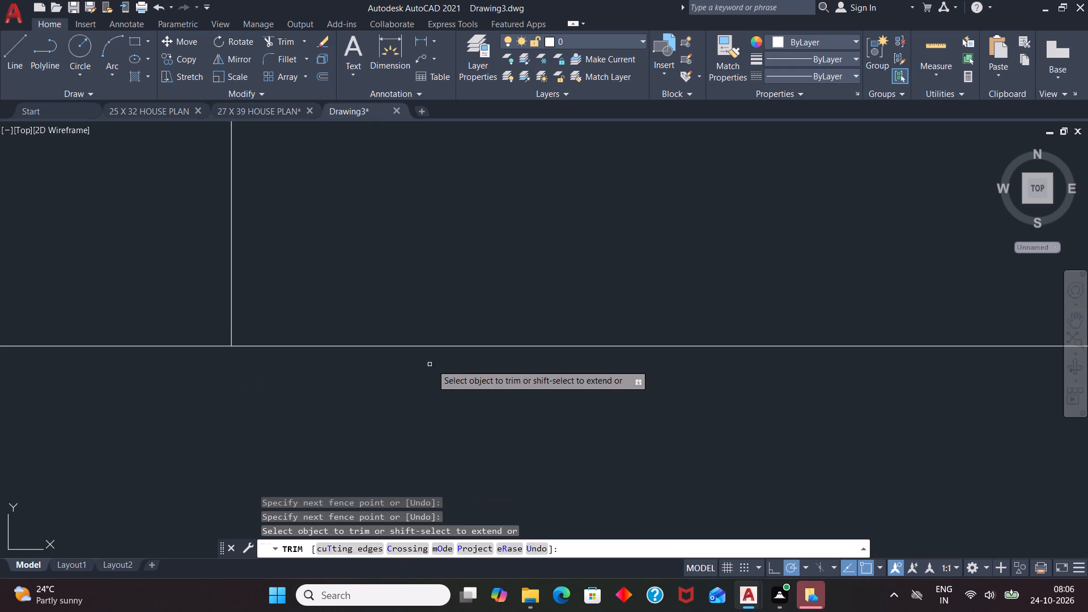
{"action": "scroll", "coordinate": [439, 364], "scroll_direction": "down", "scroll_amount": 9}
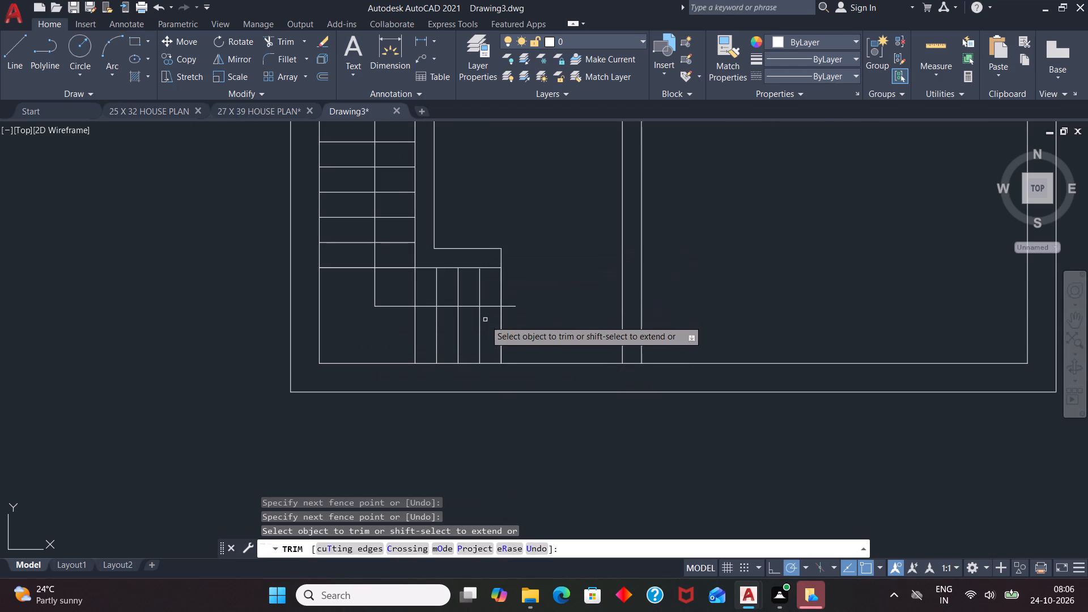
{"action": "scroll", "coordinate": [487, 328], "scroll_direction": "down", "scroll_amount": 1}
{"action": "scroll", "coordinate": [515, 258], "scroll_direction": "down", "scroll_amount": 2}
{"action": "scroll", "coordinate": [510, 195], "scroll_direction": "up", "scroll_amount": 5}
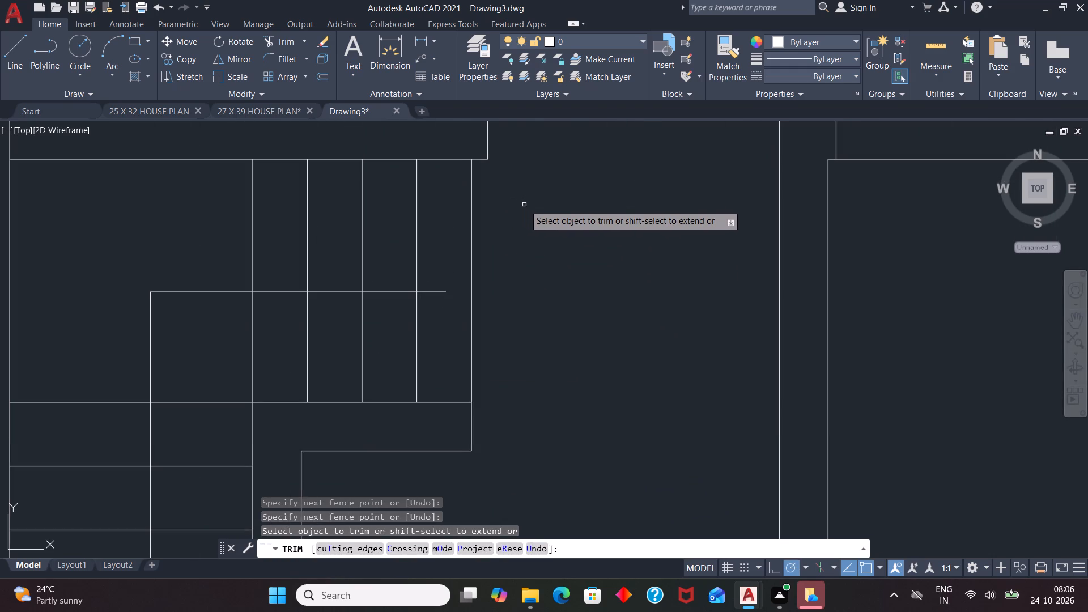
{"action": "key", "text": "Escape"}
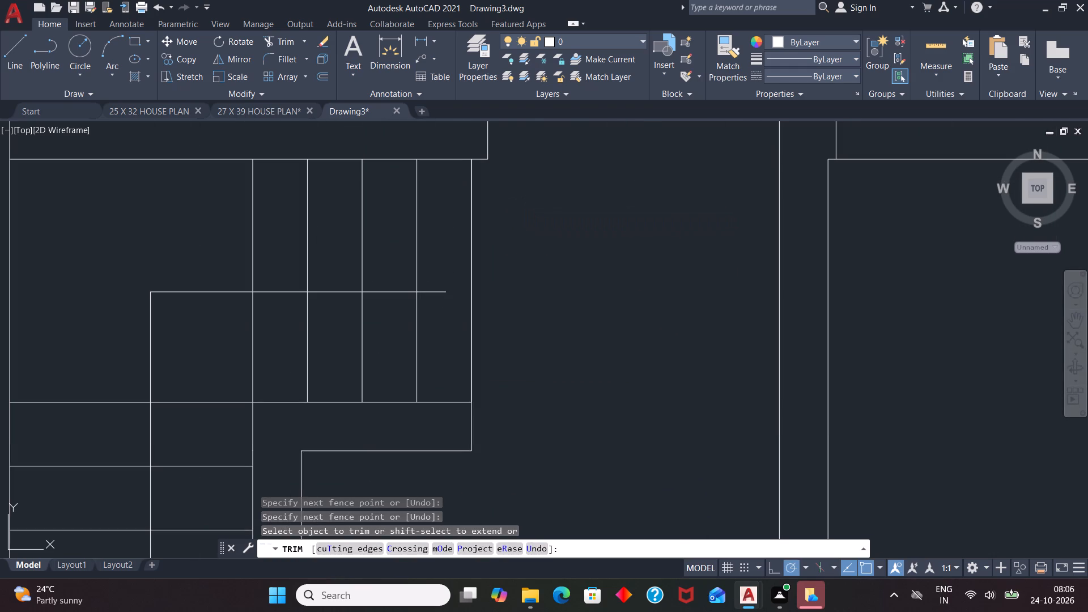
Draw a closed equilateral triangle polyline with 5" sides in the open space of the lower-right room.
{"action": "scroll", "coordinate": [624, 265], "scroll_direction": "down", "scroll_amount": 3}
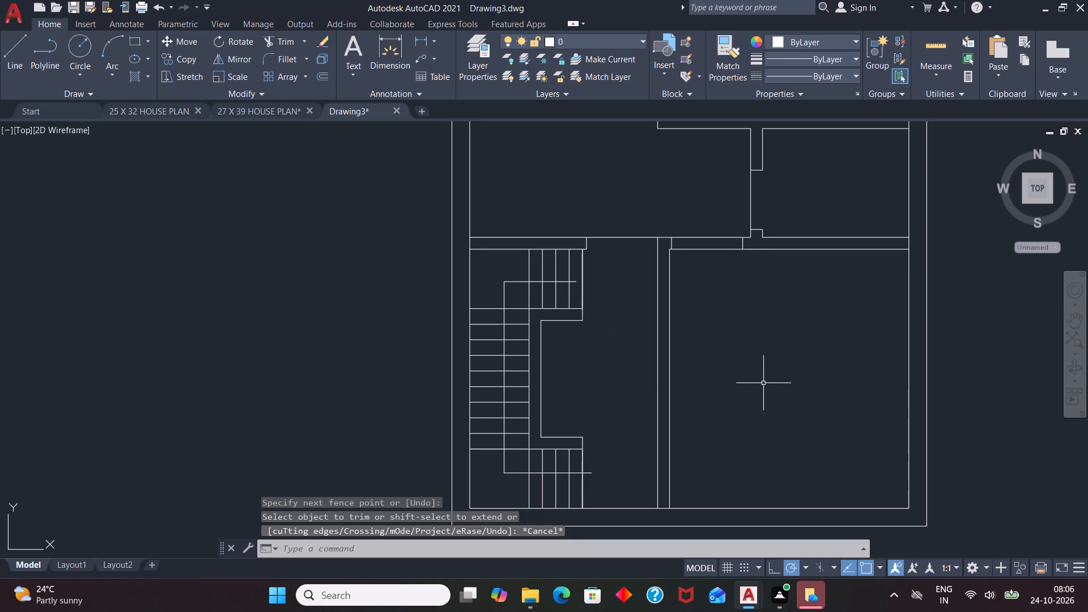
{"action": "type", "text": "PL"}
{"action": "key", "text": "Return"}
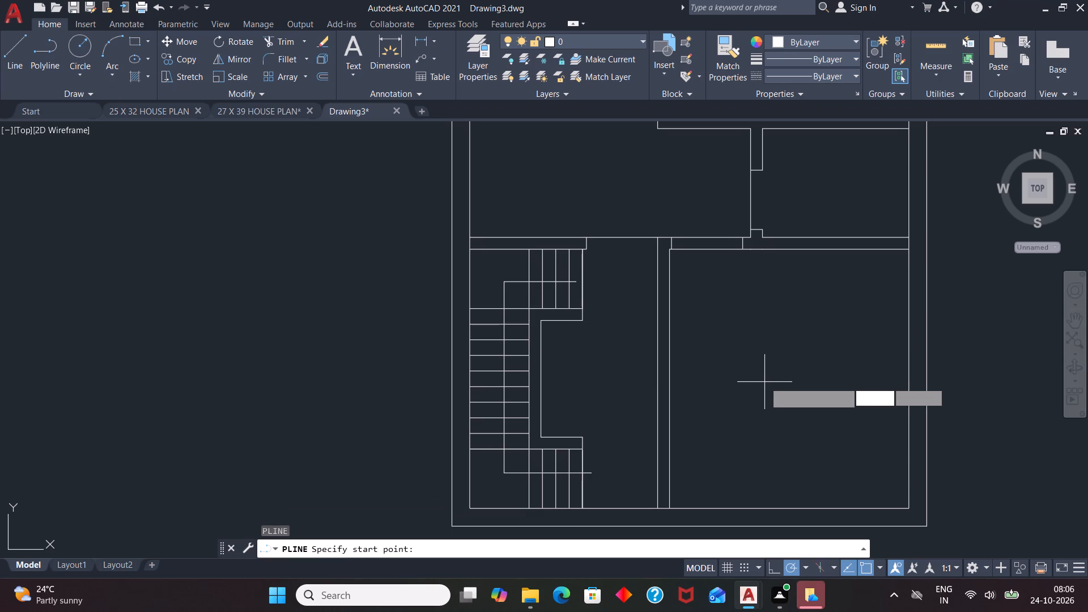
{"action": "left_click", "coordinate": [764, 380]}
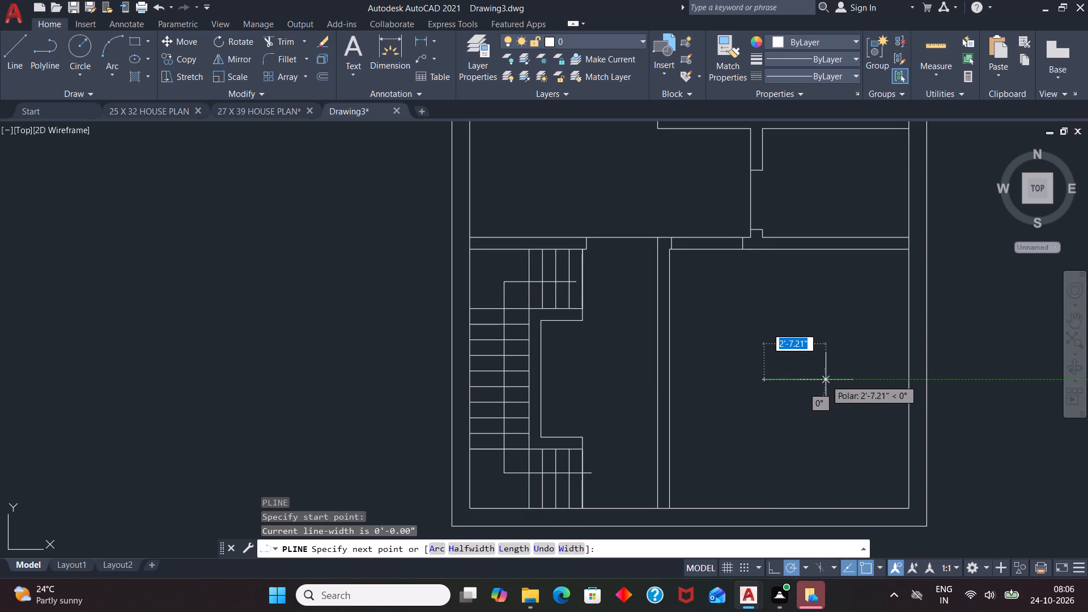
{"action": "key", "text": "5"}
{"action": "key", "text": "Return"}
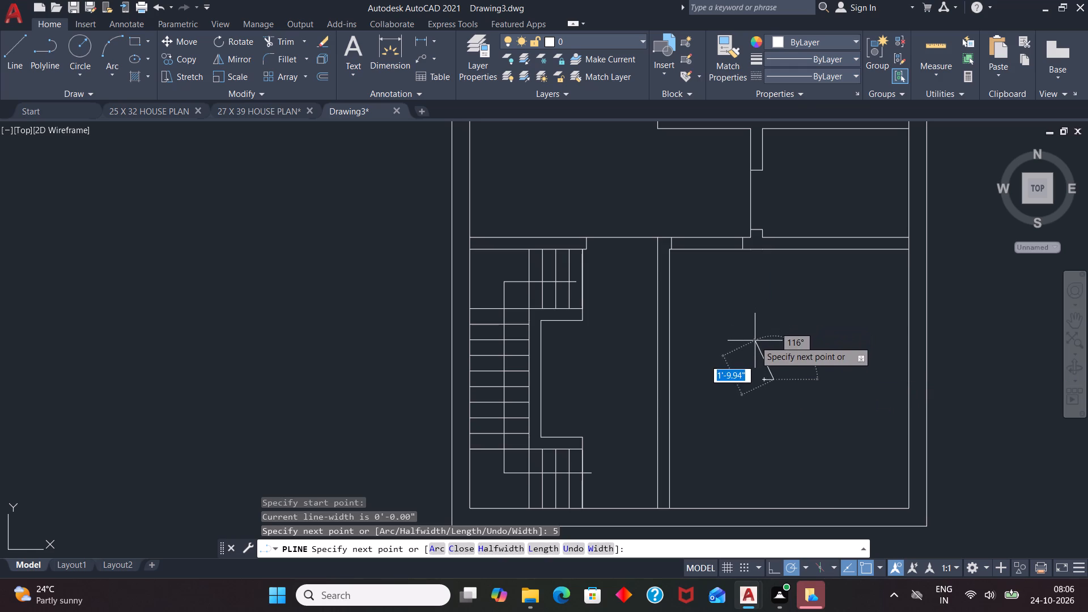
{"action": "scroll", "coordinate": [755, 342], "scroll_direction": "up", "scroll_amount": 4}
{"action": "scroll", "coordinate": [773, 301], "scroll_direction": "down", "scroll_amount": 4}
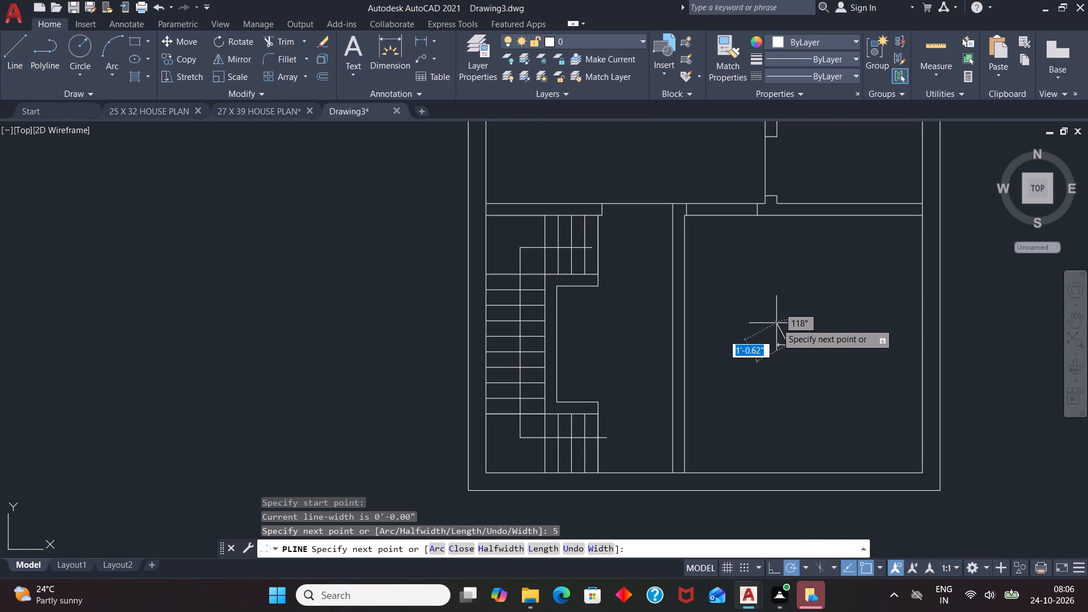
{"action": "scroll", "coordinate": [776, 323], "scroll_direction": "up", "scroll_amount": 2}
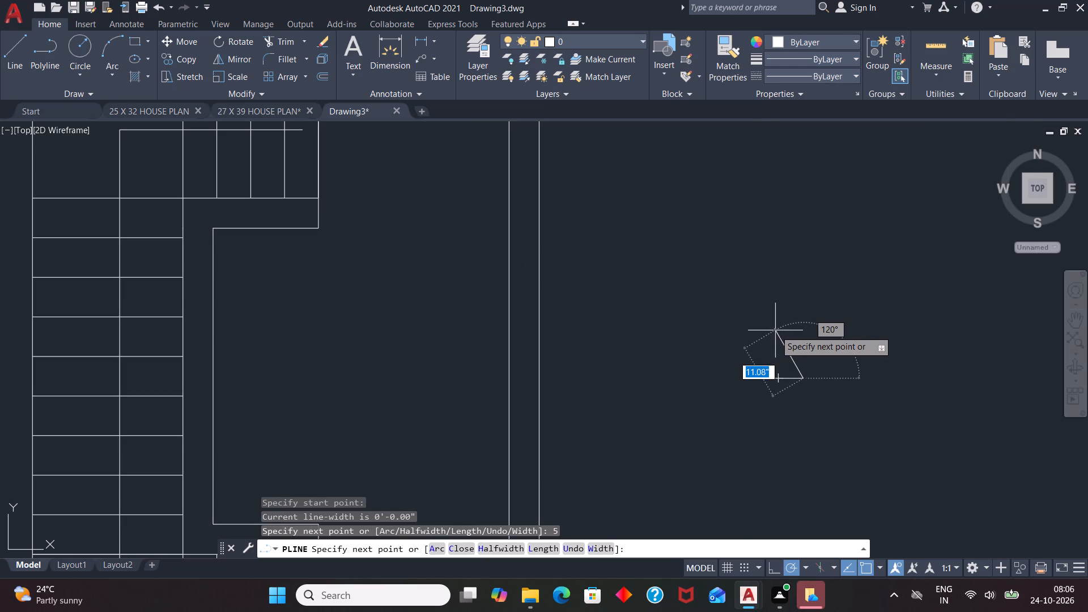
{"action": "key", "text": "5"}
{"action": "key", "text": "Return"}
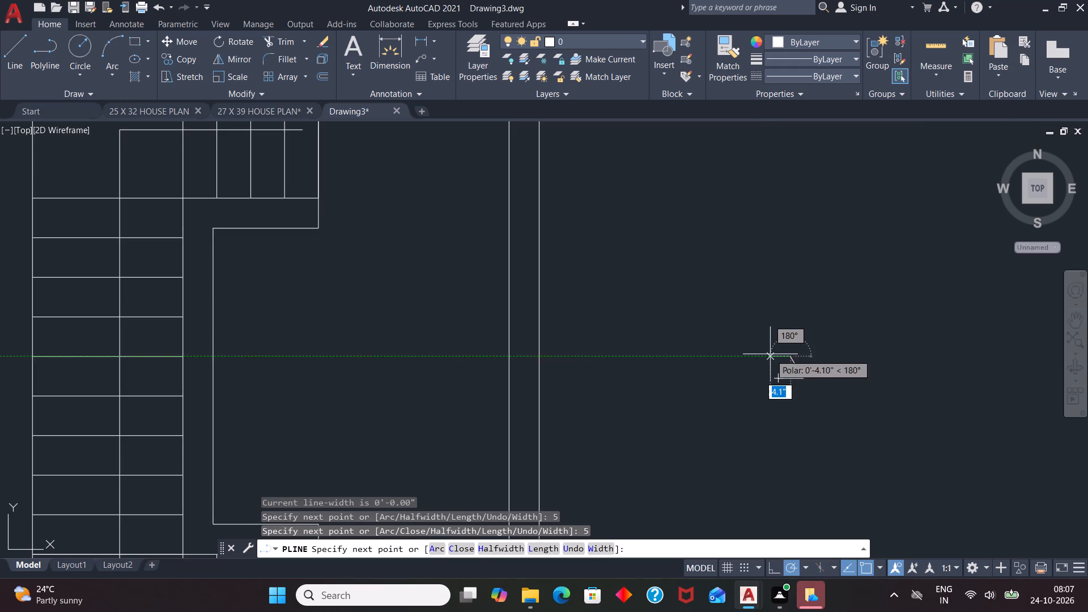
{"action": "scroll", "coordinate": [771, 355], "scroll_direction": "up", "scroll_amount": 3}
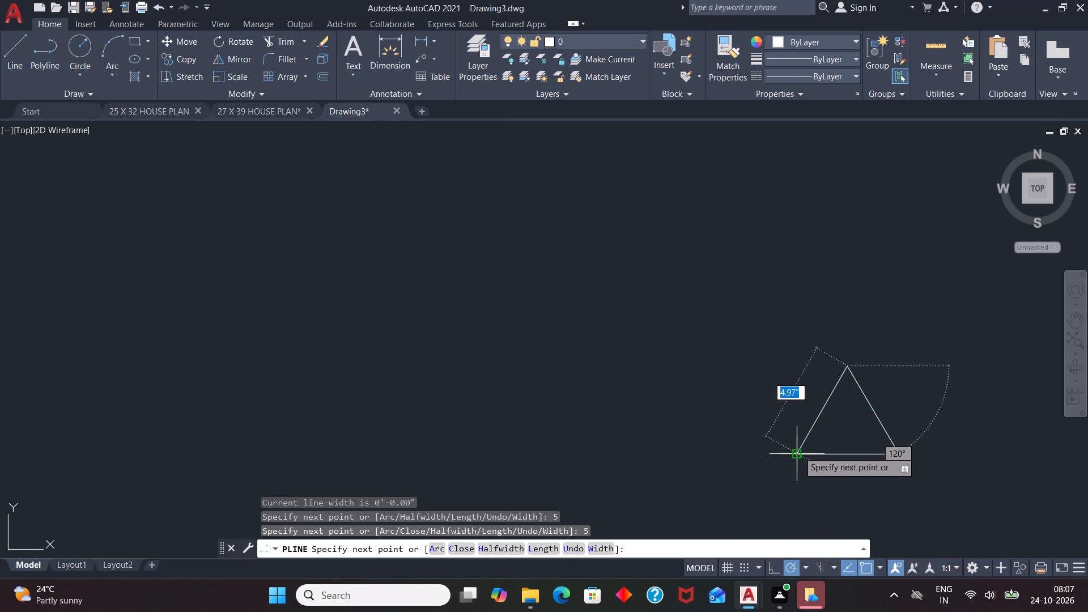
{"action": "key", "text": "c"}
{"action": "key", "text": "Return"}
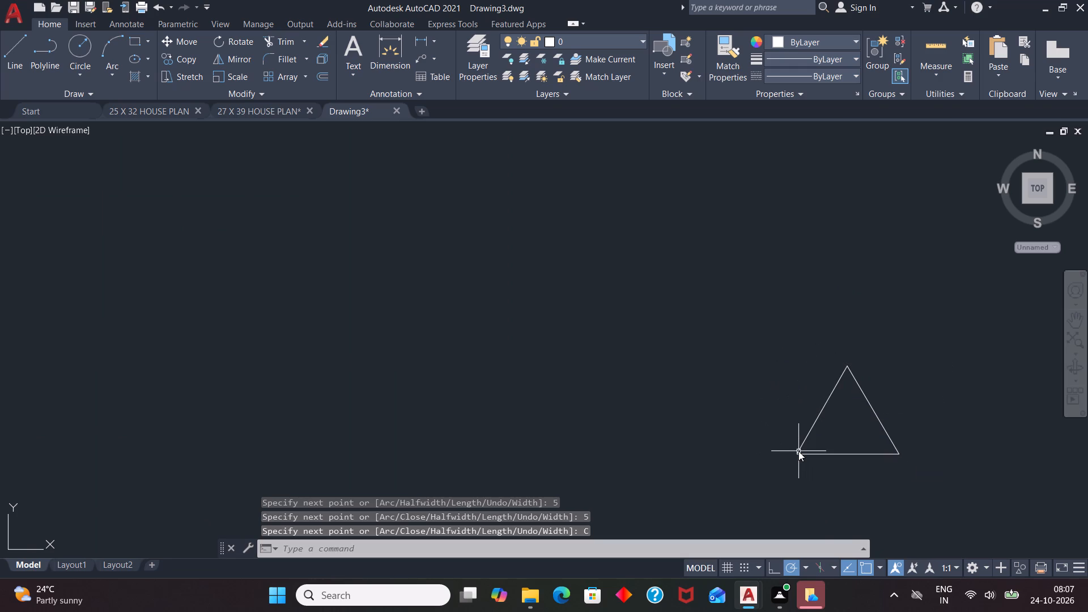
Fill the small triangle with a solid hatch coloured ByLayer.
{"action": "scroll", "coordinate": [810, 275], "scroll_direction": "down", "scroll_amount": 3}
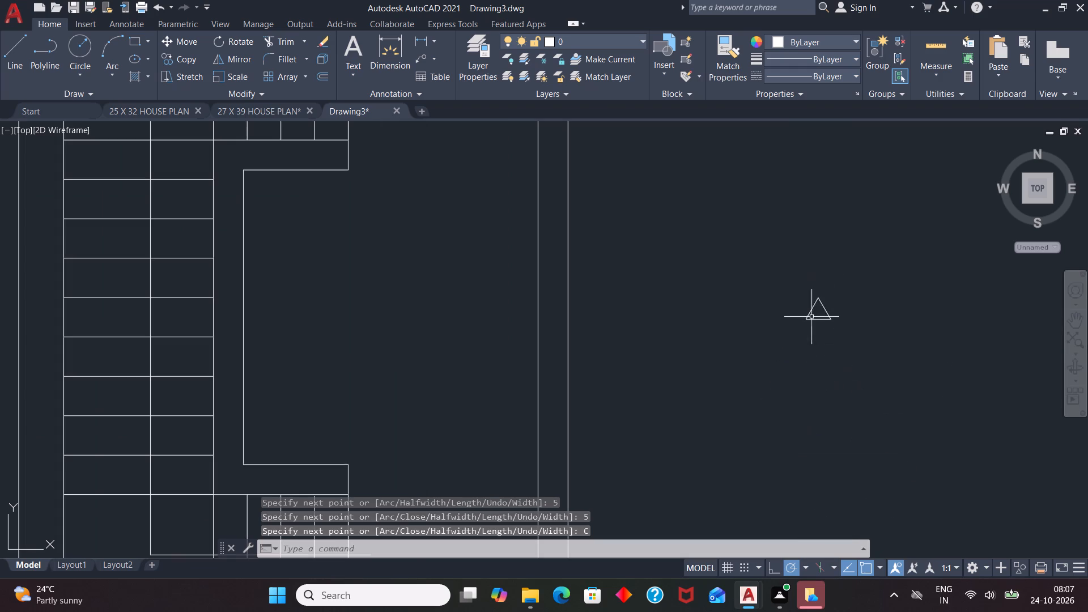
{"action": "scroll", "coordinate": [819, 314], "scroll_direction": "up", "scroll_amount": 1}
{"action": "scroll", "coordinate": [818, 320], "scroll_direction": "down", "scroll_amount": 3}
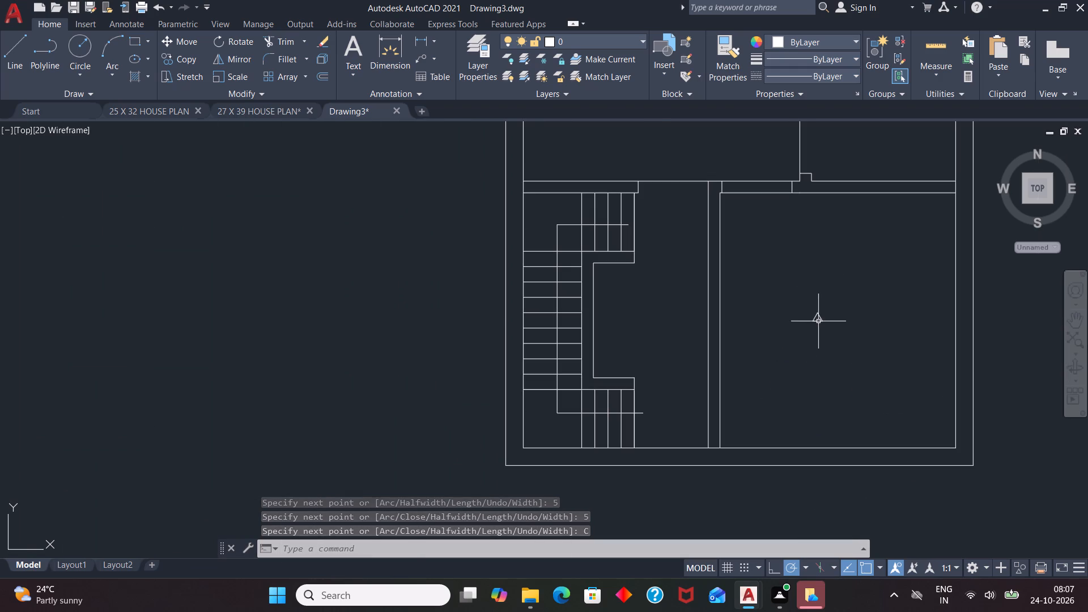
{"action": "left_click", "coordinate": [151, 75]}
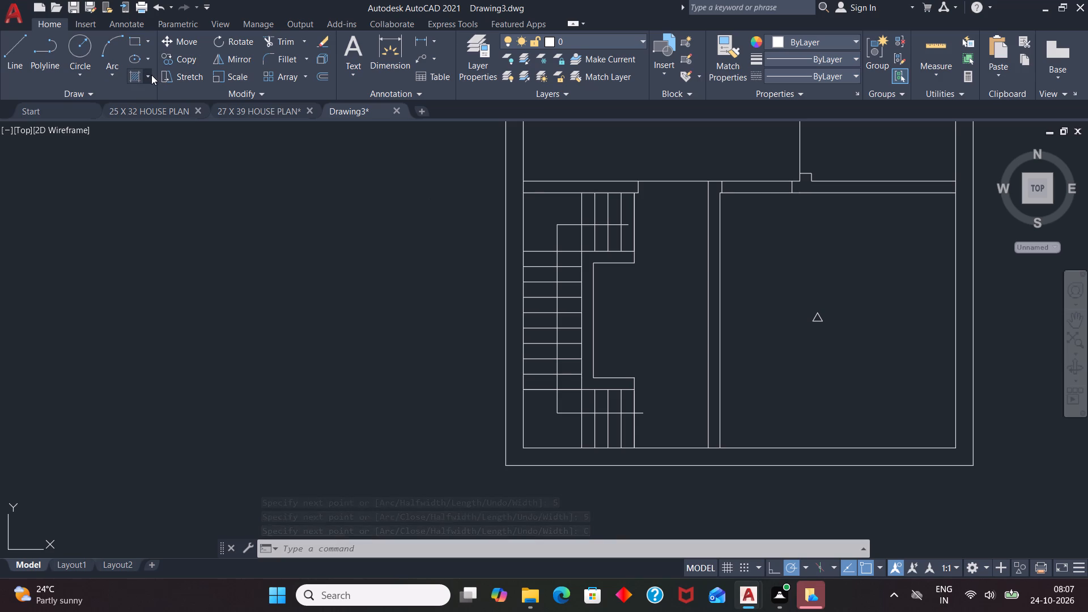
{"action": "left_click", "coordinate": [165, 107]}
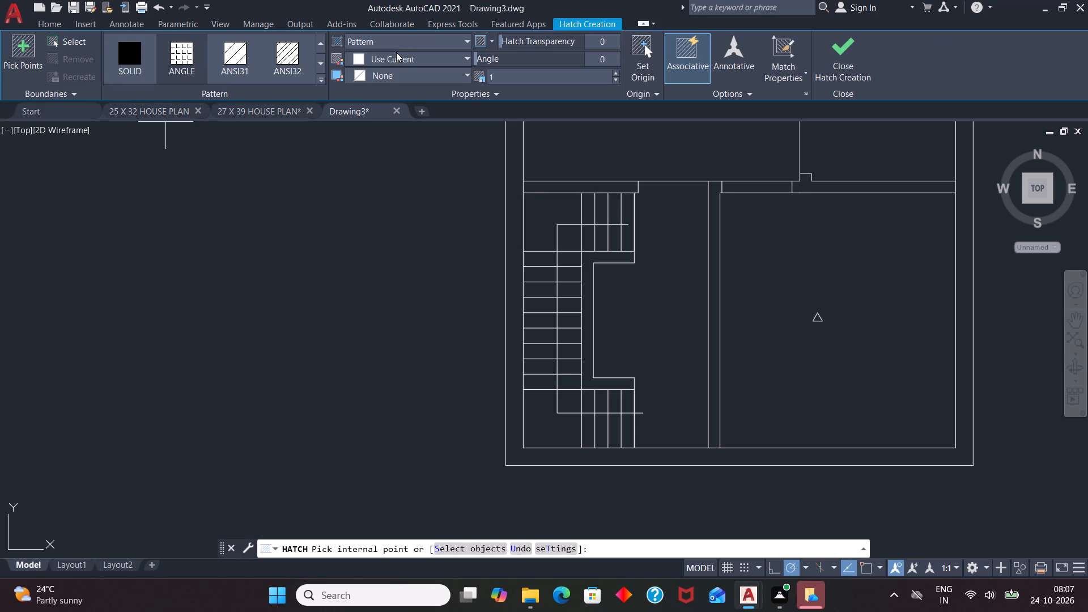
{"action": "left_click", "coordinate": [407, 42]}
{"action": "left_click", "coordinate": [410, 57]}
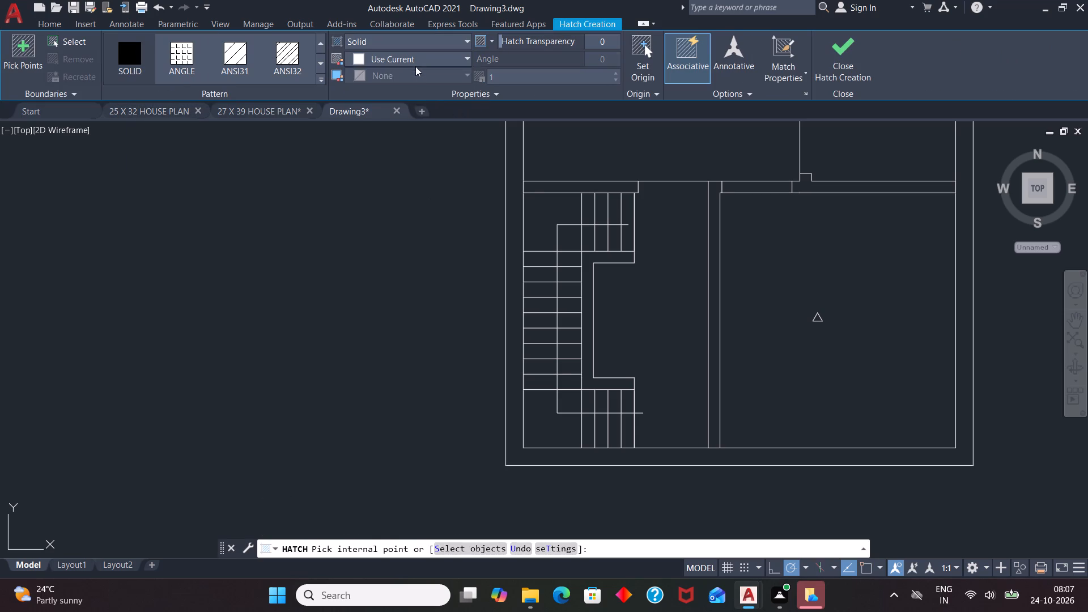
{"action": "left_click", "coordinate": [428, 55]}
{"action": "left_click", "coordinate": [398, 75]}
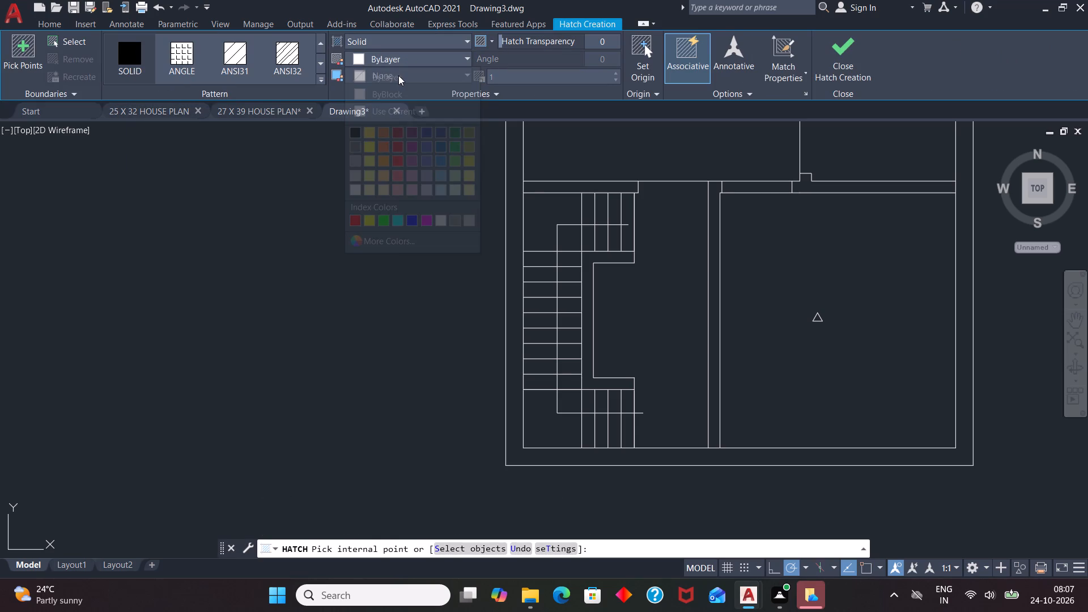
{"action": "left_click", "coordinate": [820, 318]}
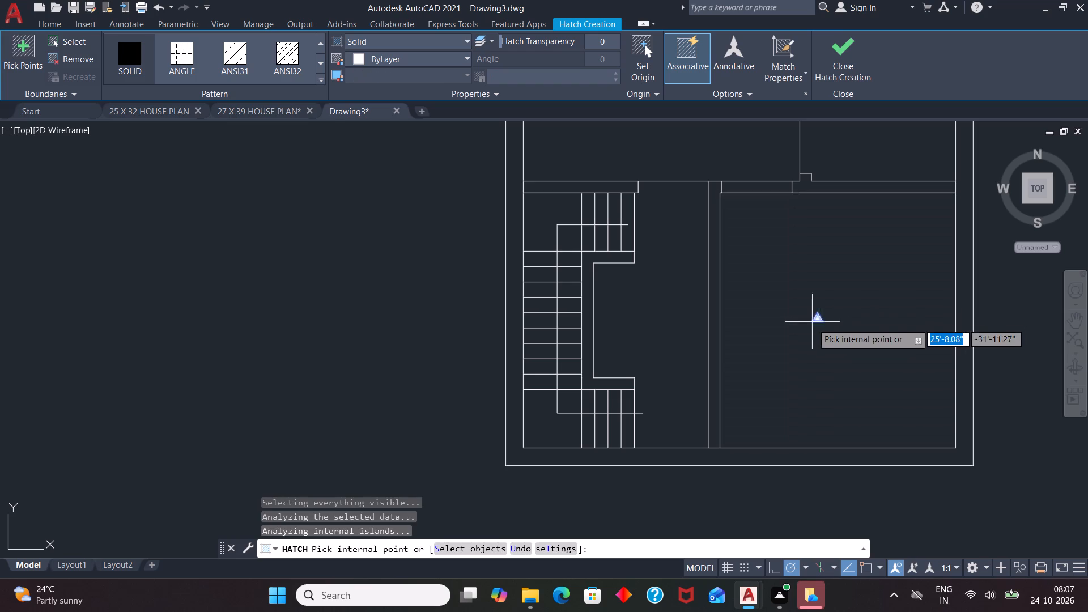
{"action": "scroll", "coordinate": [837, 330], "scroll_direction": "up", "scroll_amount": 1}
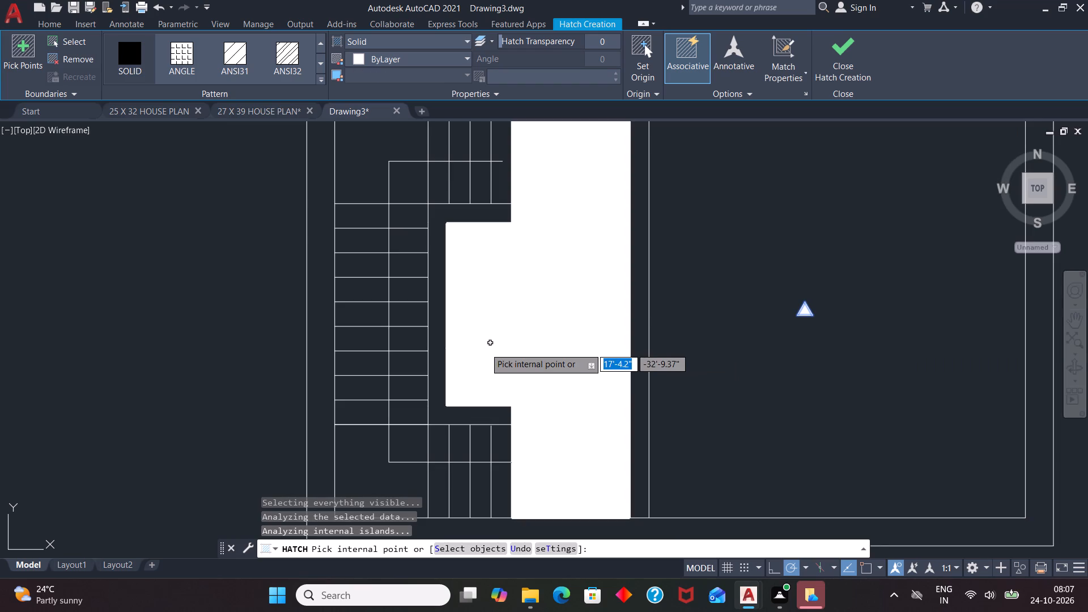
{"action": "key", "text": "space"}
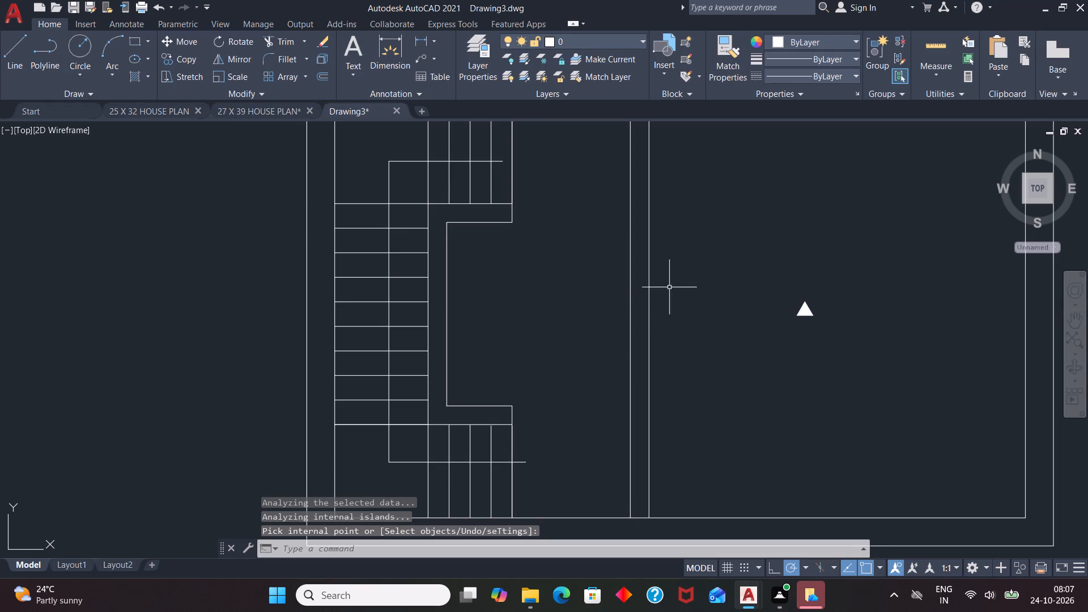
Group the triangle outline with its solid hatch as one arrowhead.
{"action": "left_click_drag", "start_coordinate": [863, 321], "coordinate": [755, 313]}
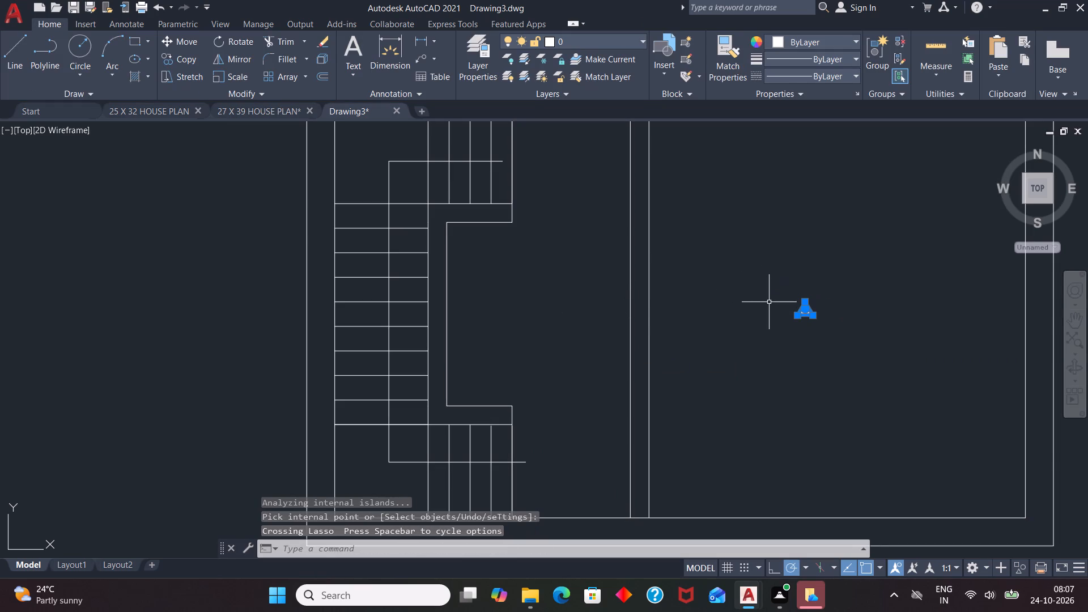
{"action": "key", "text": "g"}
{"action": "key", "text": "Return"}
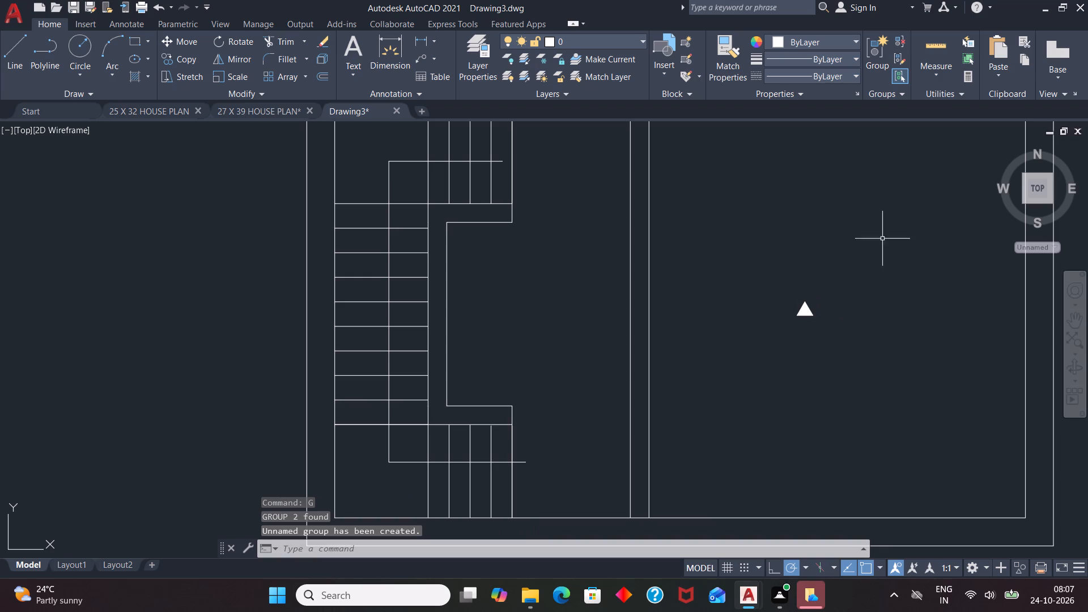
Rotate the arrowhead group 90° about its lower-right corner so it points left.
{"action": "left_click", "coordinate": [804, 311]}
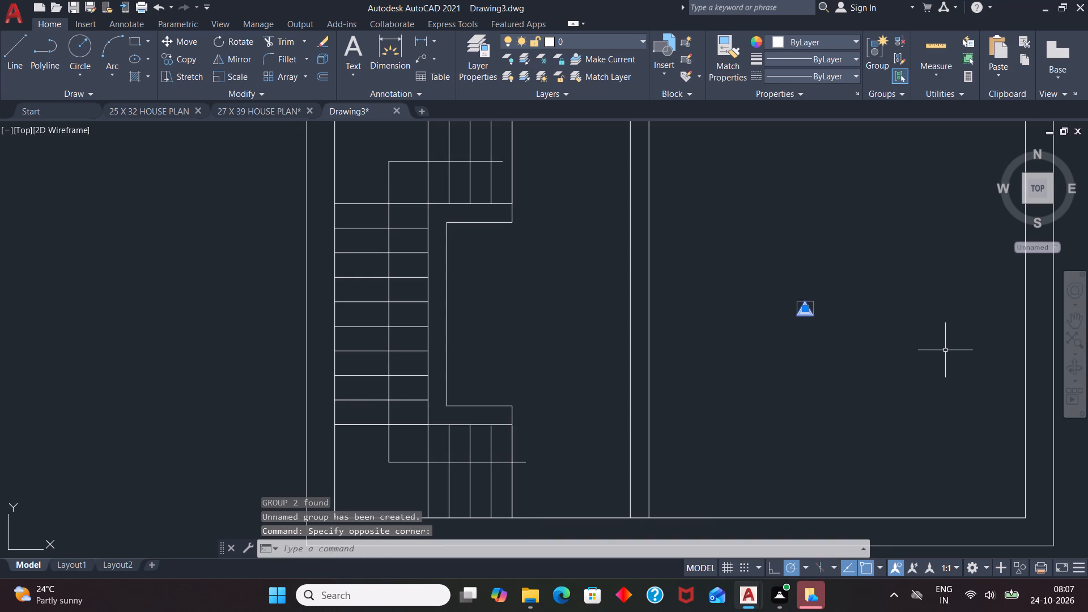
{"action": "type", "text": "RO"}
{"action": "key", "text": "Return"}
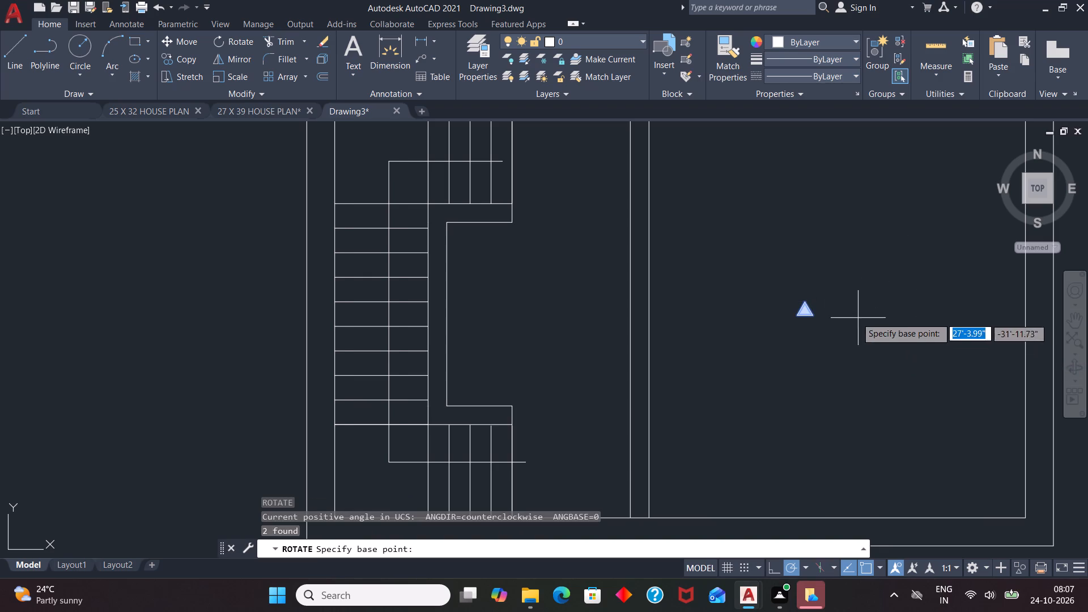
{"action": "left_click", "coordinate": [816, 312]}
{"action": "left_click", "coordinate": [819, 269]}
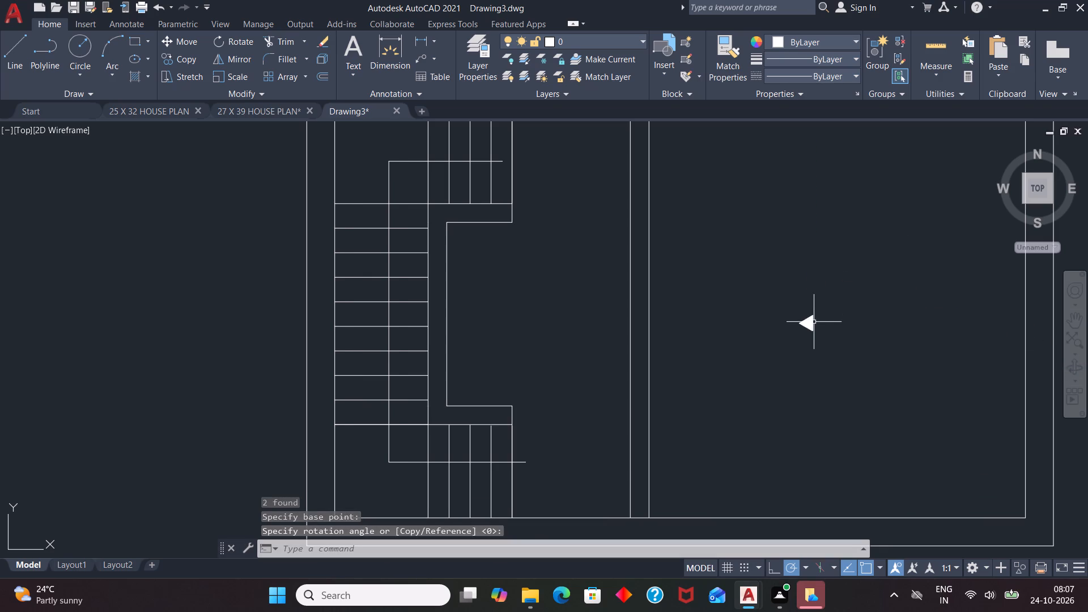
Copy the left-pointing arrowhead by its base midpoint onto the bottom flight's direction line, once near its start and once near the corner.
{"action": "left_click", "coordinate": [814, 322]}
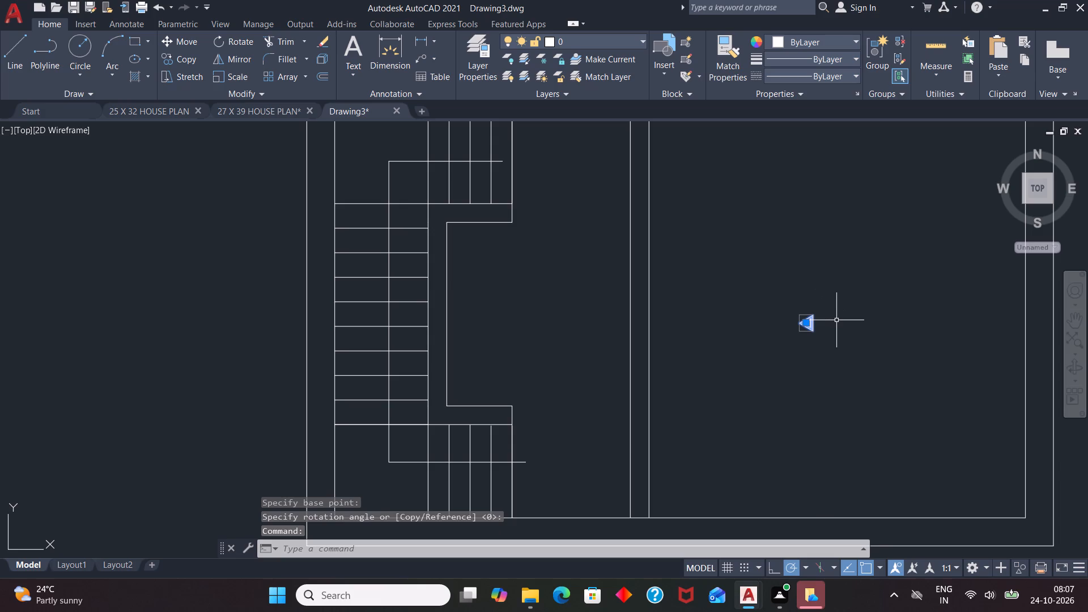
{"action": "type", "text": "CO"}
{"action": "key", "text": "Return"}
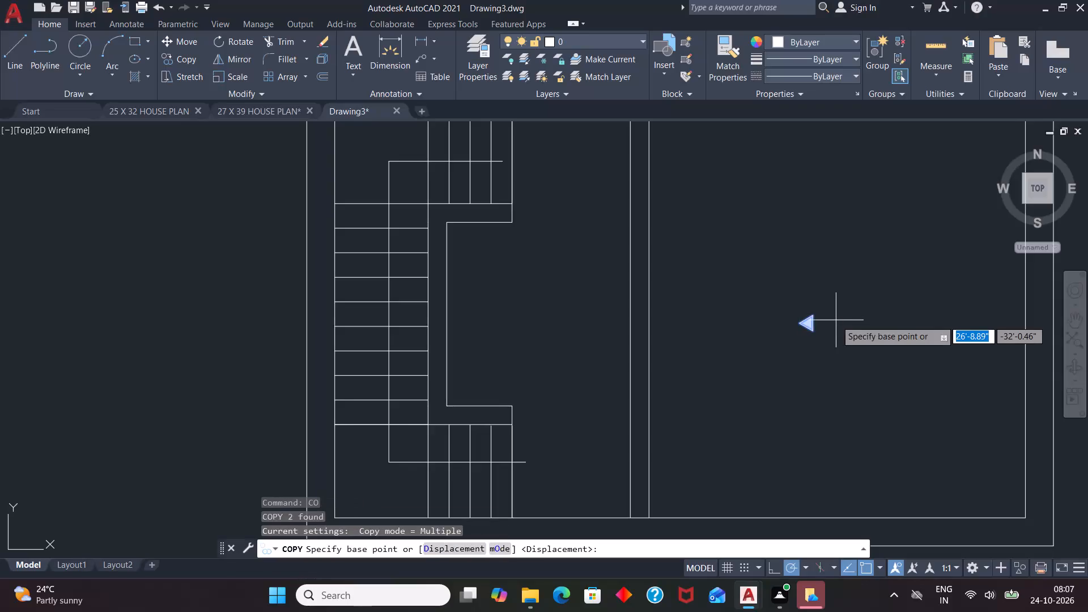
{"action": "left_click", "coordinate": [814, 324]}
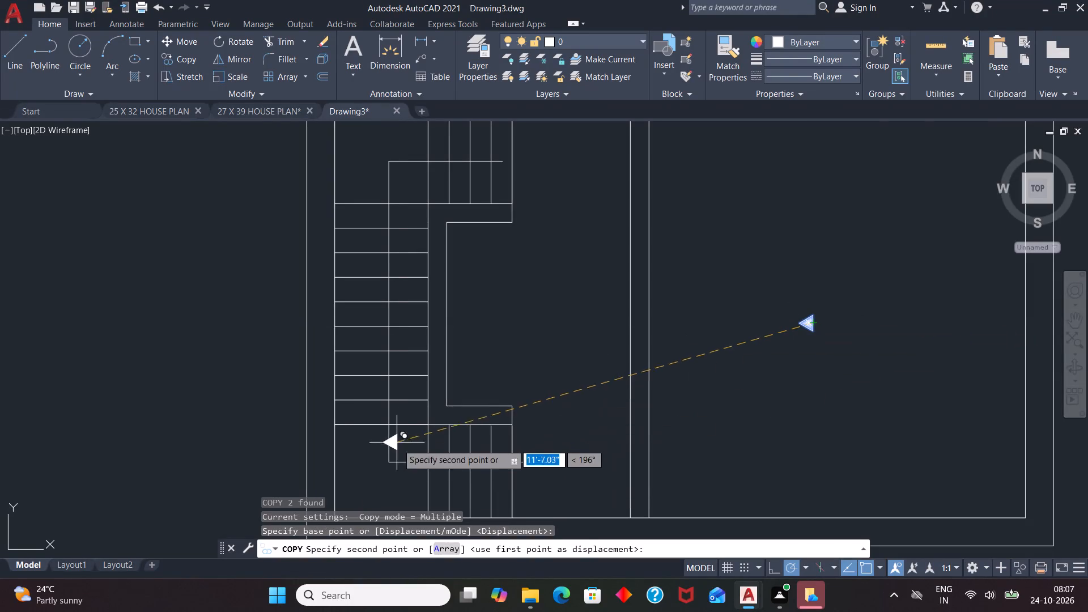
{"action": "scroll", "coordinate": [469, 478], "scroll_direction": "up", "scroll_amount": 4}
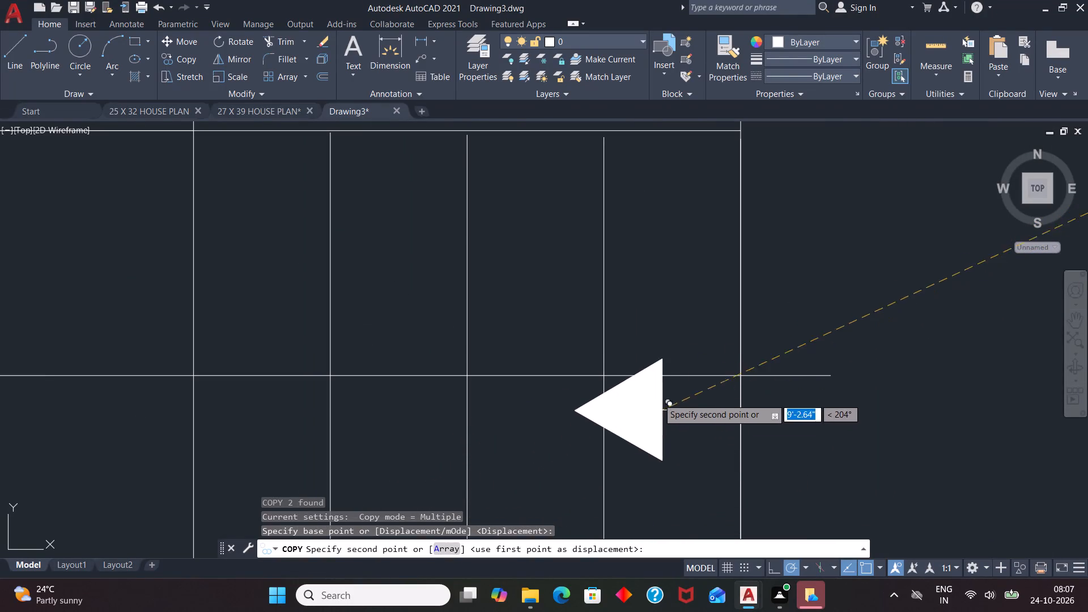
{"action": "scroll", "coordinate": [662, 385], "scroll_direction": "up", "scroll_amount": 2}
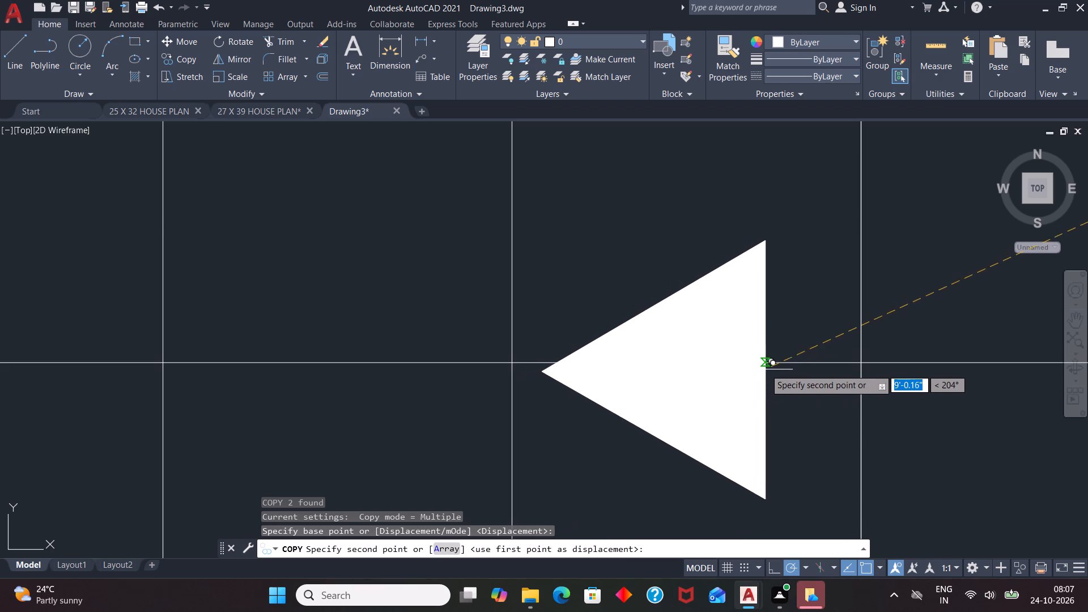
{"action": "left_click", "coordinate": [765, 363]}
{"action": "scroll", "coordinate": [677, 330], "scroll_direction": "down", "scroll_amount": 2}
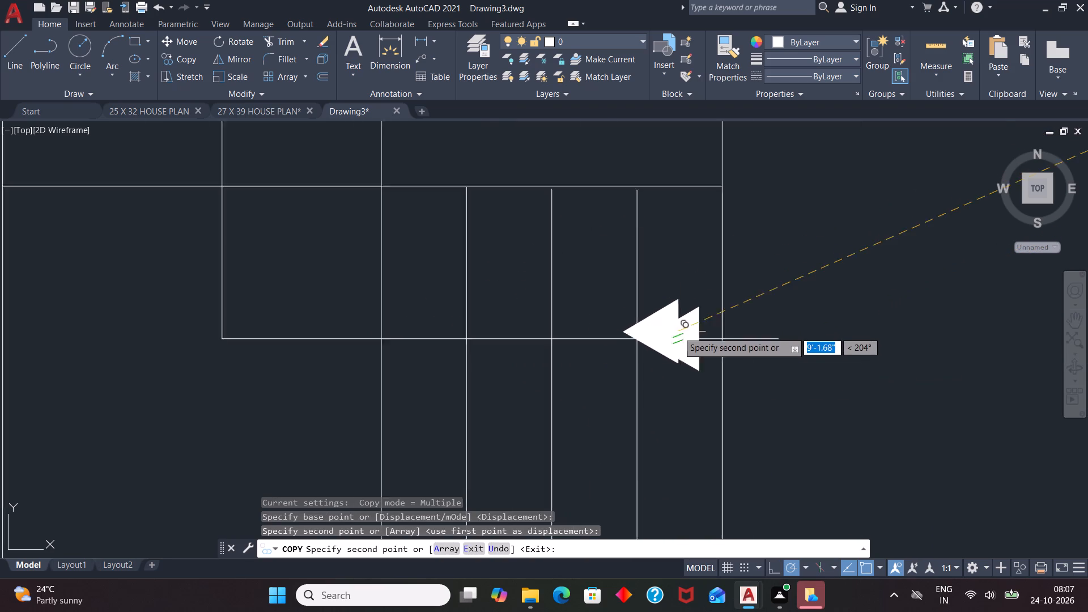
{"action": "scroll", "coordinate": [678, 331], "scroll_direction": "down", "scroll_amount": 2}
{"action": "scroll", "coordinate": [445, 337], "scroll_direction": "up", "scroll_amount": 3}
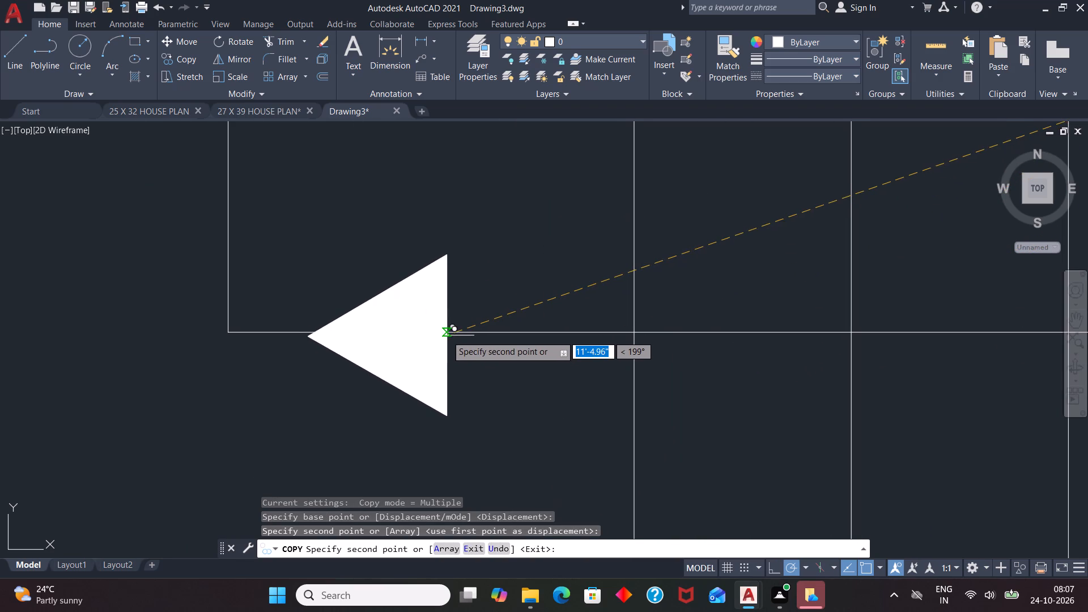
{"action": "left_click", "coordinate": [447, 335]}
{"action": "scroll", "coordinate": [375, 379], "scroll_direction": "down", "scroll_amount": 6}
{"action": "key", "text": "space"}
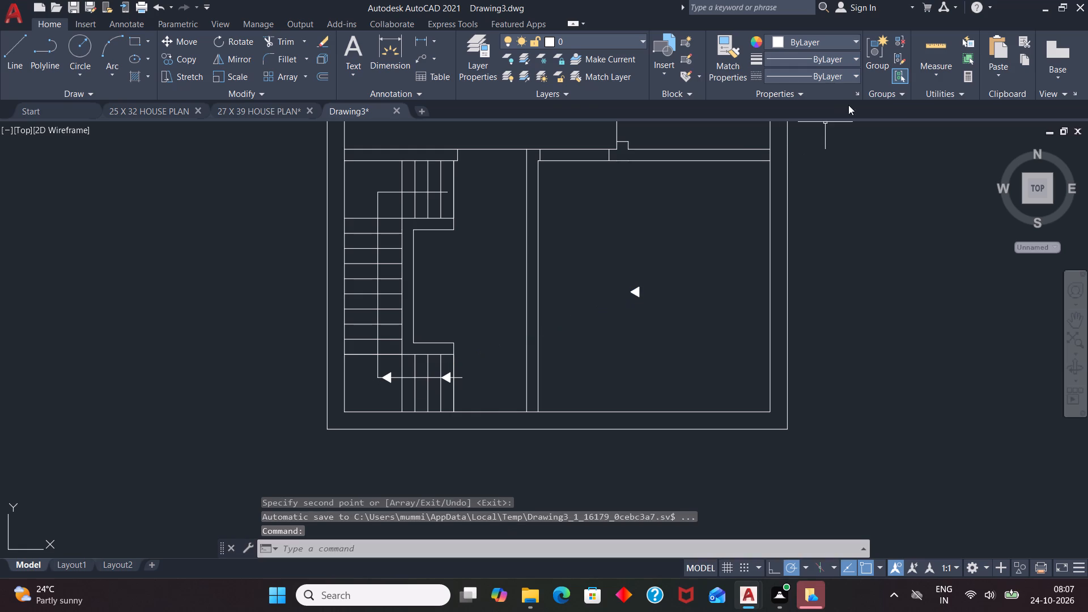
Rotate the original arrowhead in the lower-right room about its tip so it points up.
{"action": "left_click", "coordinate": [634, 291]}
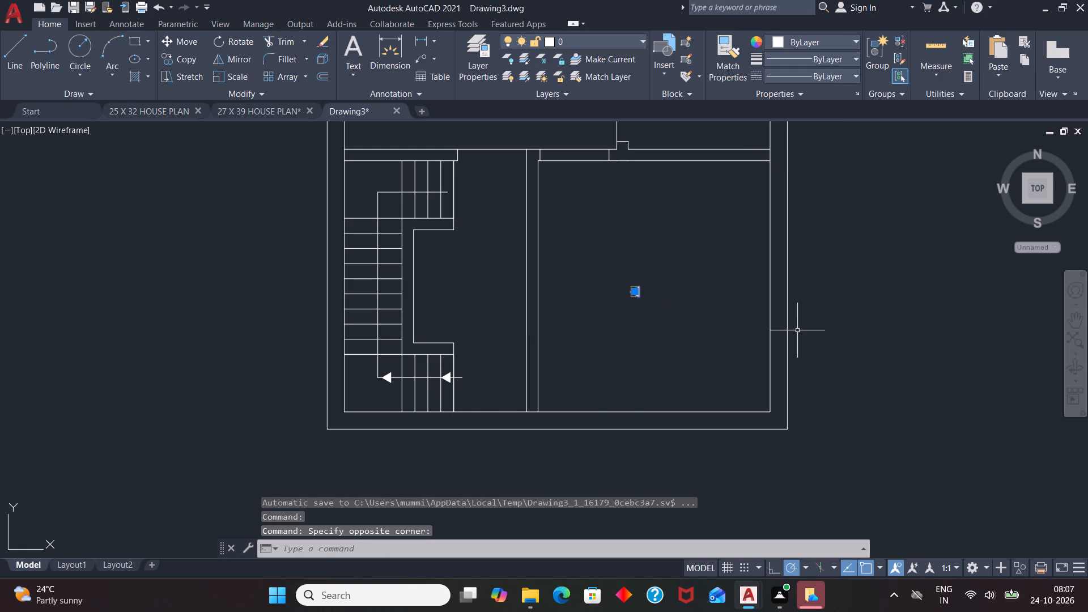
{"action": "type", "text": "RO"}
{"action": "key", "text": "Return"}
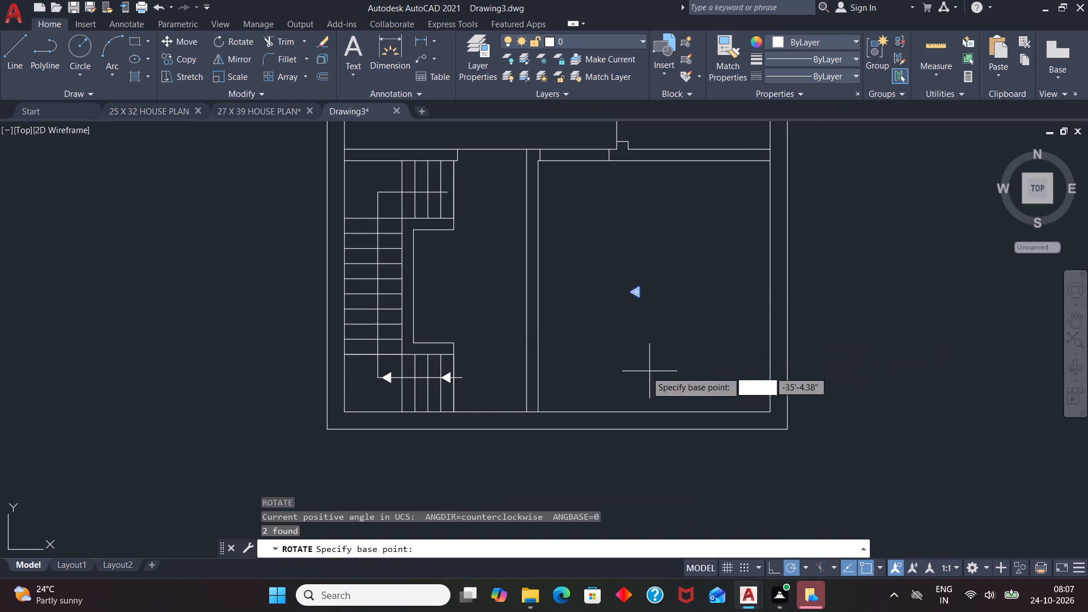
{"action": "left_click", "coordinate": [630, 290]}
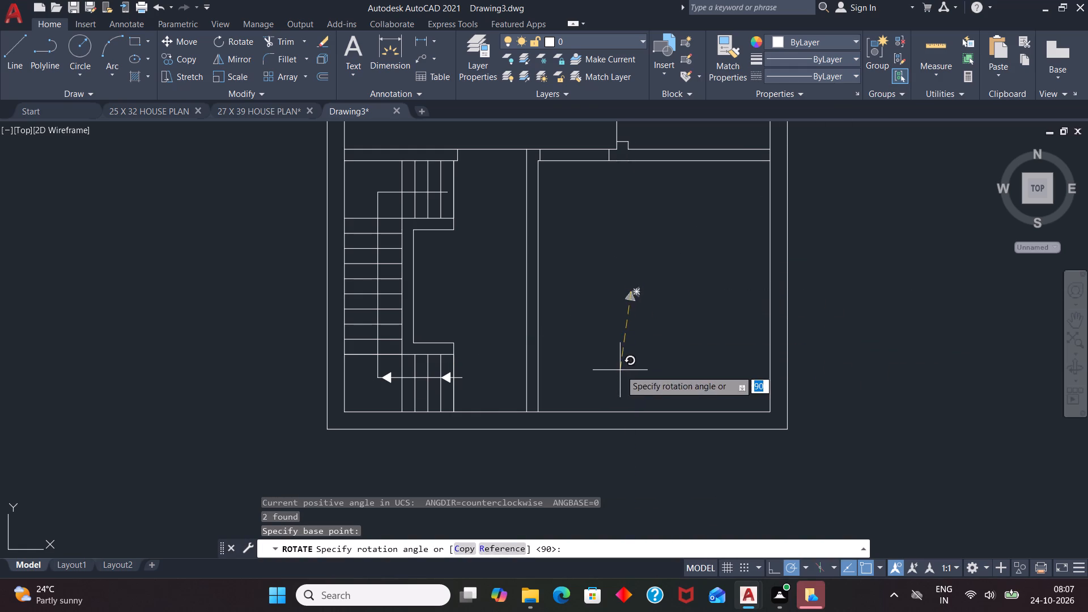
{"action": "left_click", "coordinate": [635, 386]}
Copy the up-pointing arrowhead from the lower-right room onto the vertical direction line, about midway along the staircase's long middle flight.
{"action": "left_click", "coordinate": [632, 300]}
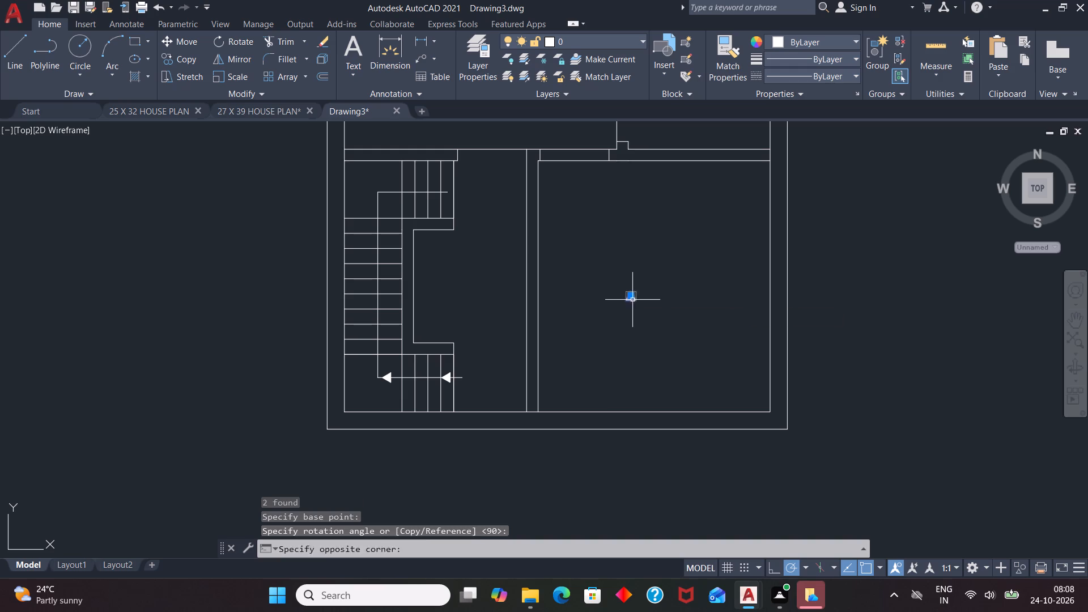
{"action": "type", "text": "CO"}
{"action": "key", "text": "Return"}
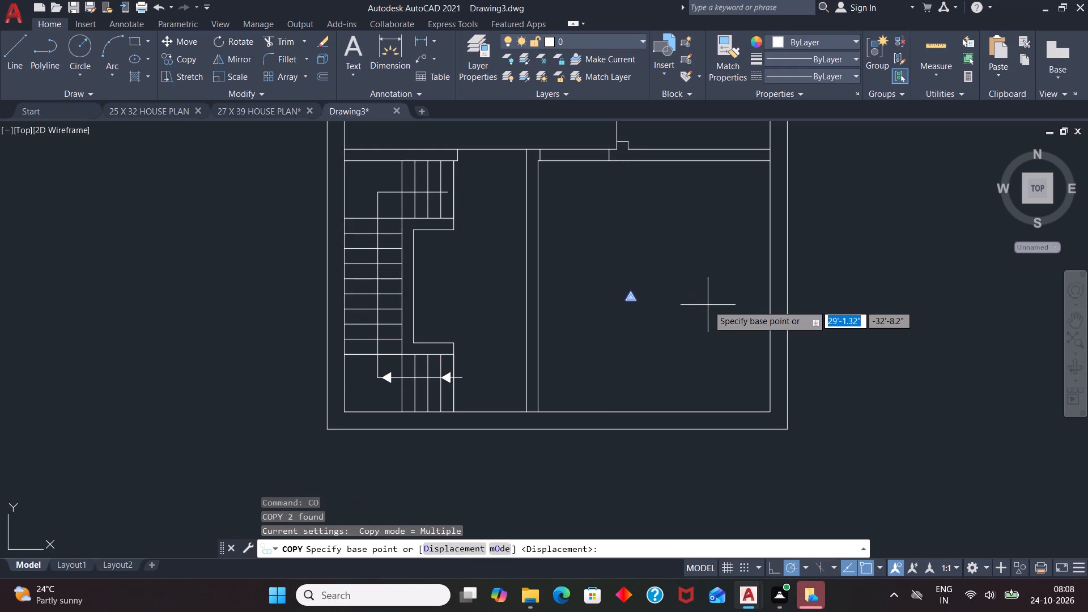
{"action": "left_click", "coordinate": [640, 297]}
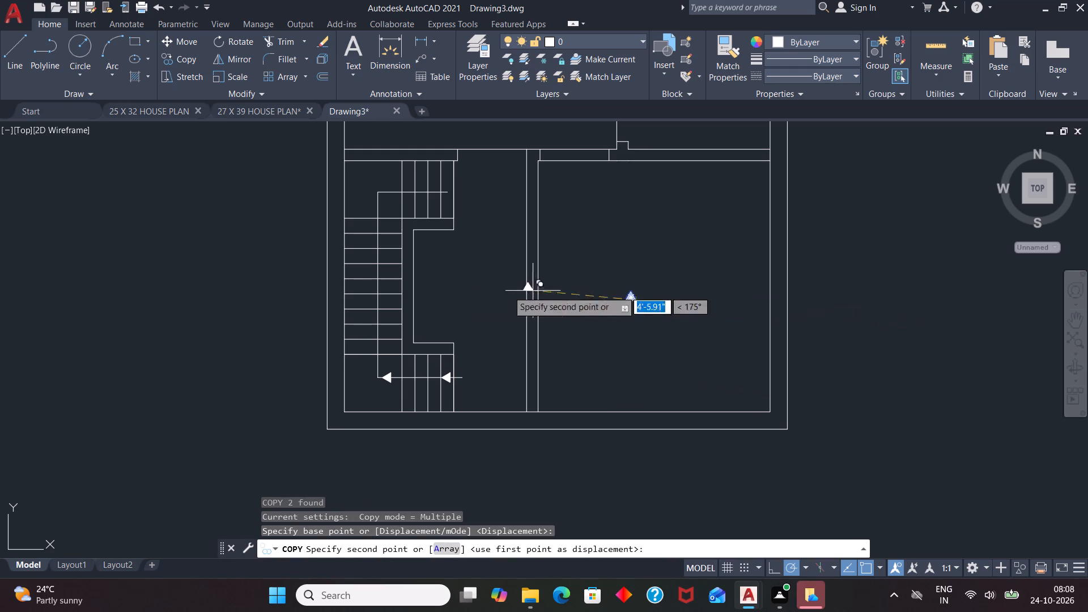
{"action": "scroll", "coordinate": [380, 276], "scroll_direction": "up", "scroll_amount": 5}
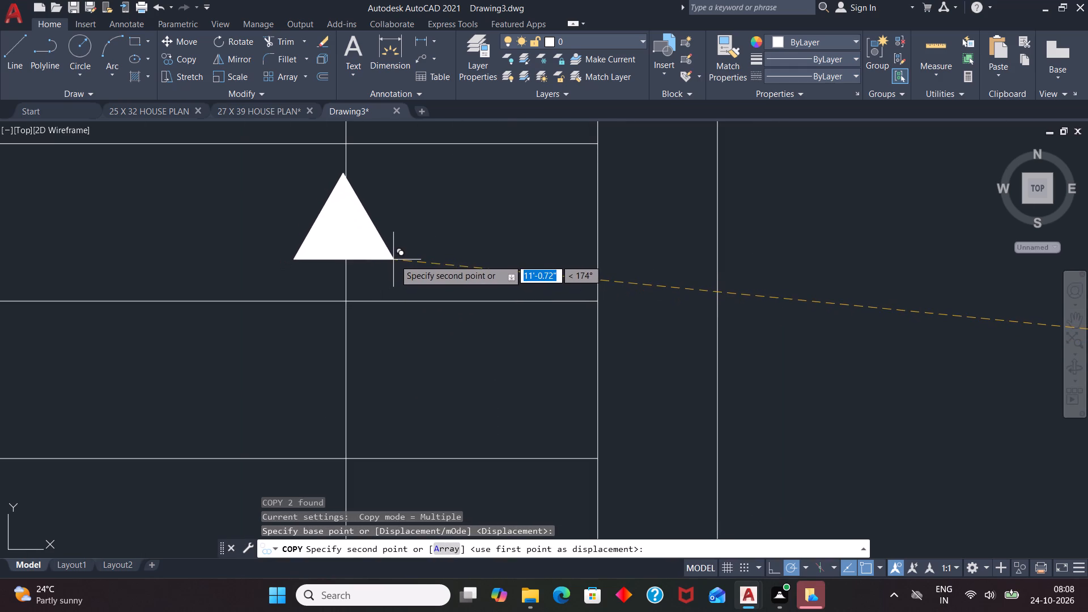
{"action": "left_click", "coordinate": [394, 259]}
{"action": "scroll", "coordinate": [382, 353], "scroll_direction": "down", "scroll_amount": 4}
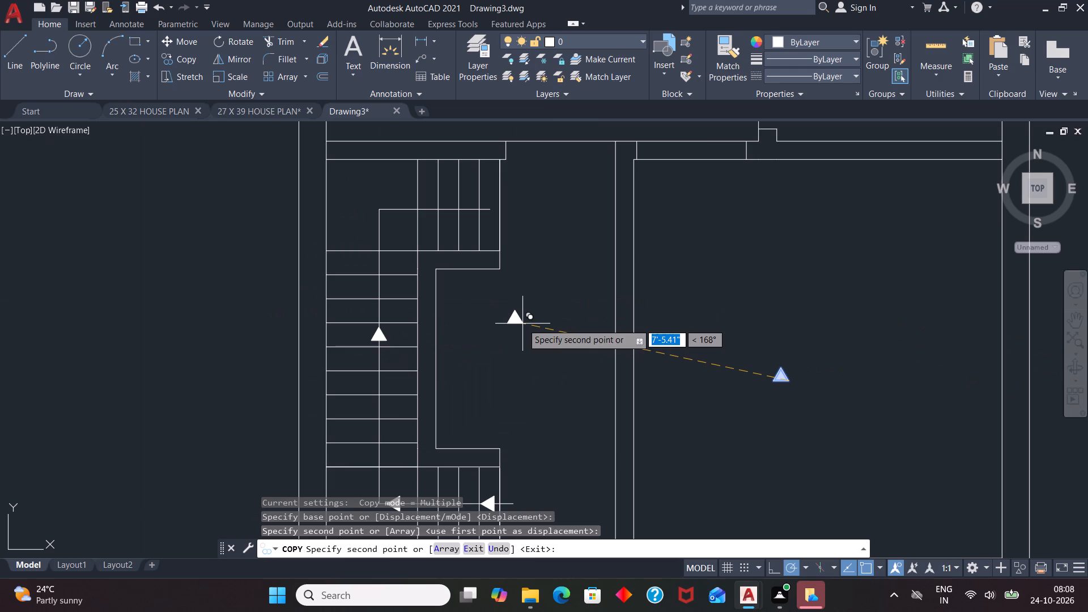
{"action": "key", "text": "space"}
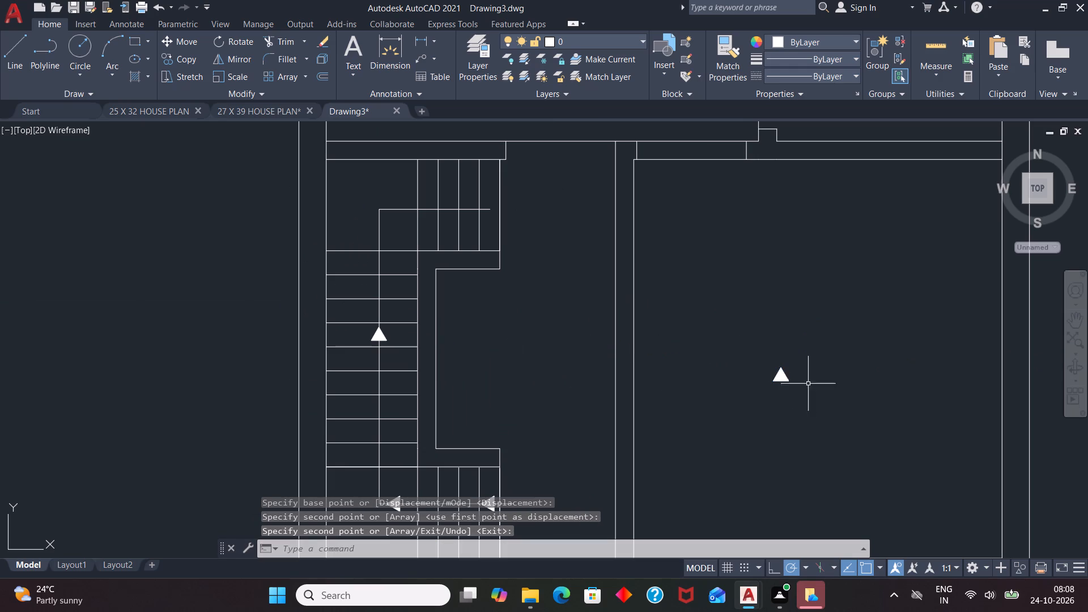
Rotate the original arrowhead in the lower-right room by 270° so it points right.
{"action": "left_click", "coordinate": [779, 376]}
{"action": "type", "text": "RO"}
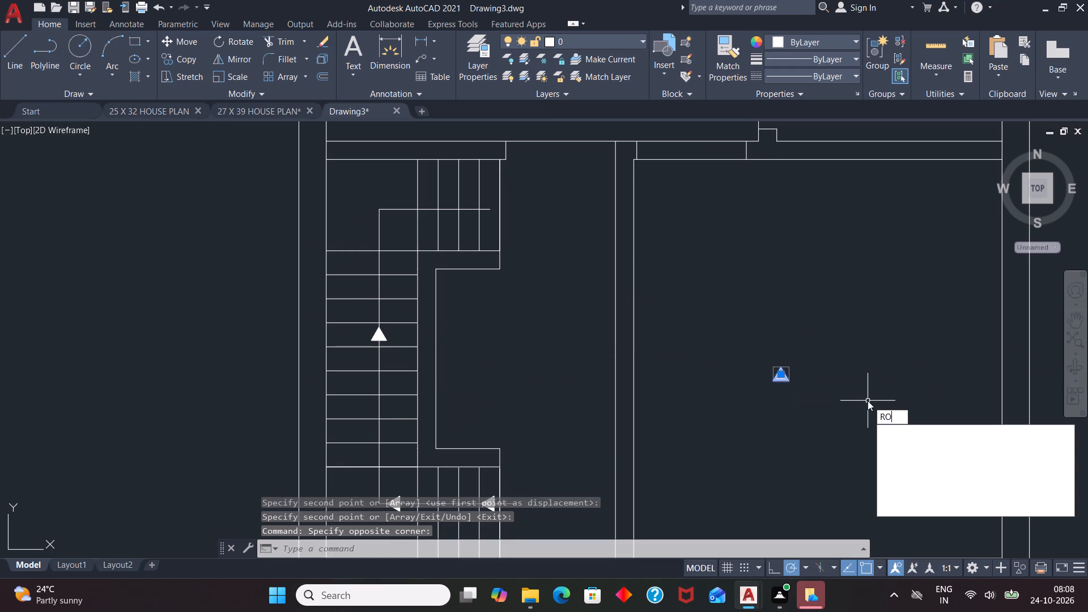
{"action": "key", "text": "Return"}
{"action": "left_click", "coordinate": [784, 360]}
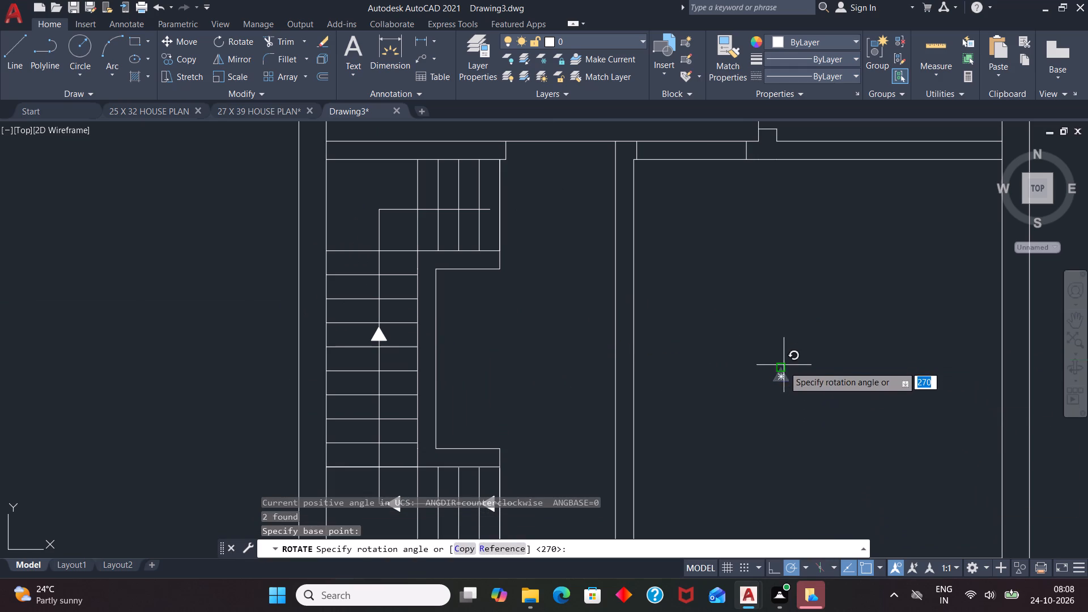
{"action": "left_click", "coordinate": [781, 415]}
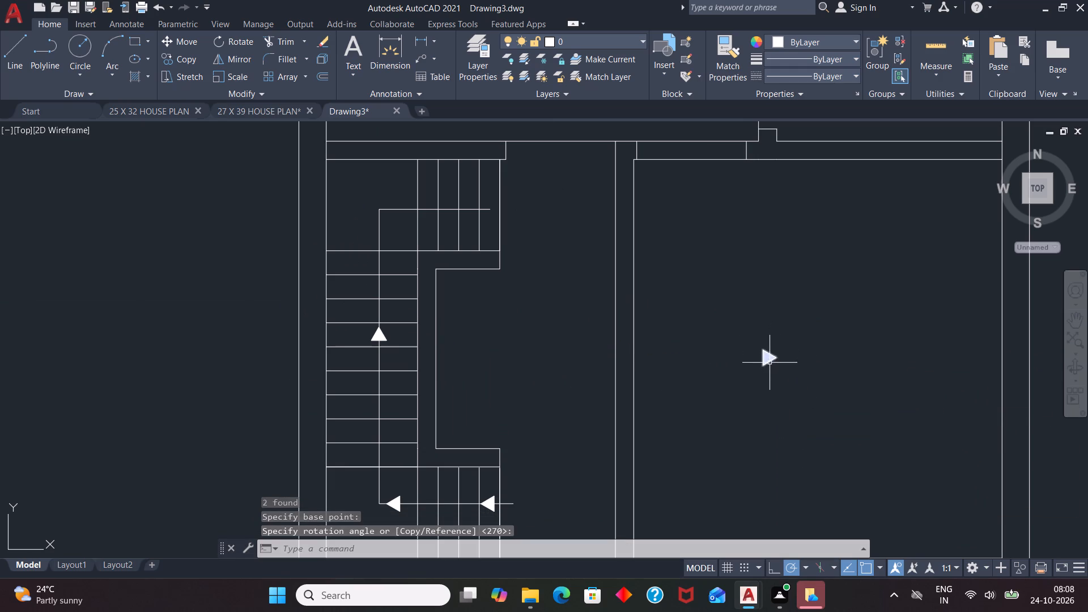
Copy the right-pointing arrowhead onto the top flight's direction line, once at its end and once near the corner.
{"action": "left_click", "coordinate": [770, 363]}
{"action": "type", "text": "CO"}
{"action": "key", "text": "Return"}
{"action": "left_click", "coordinate": [769, 358]}
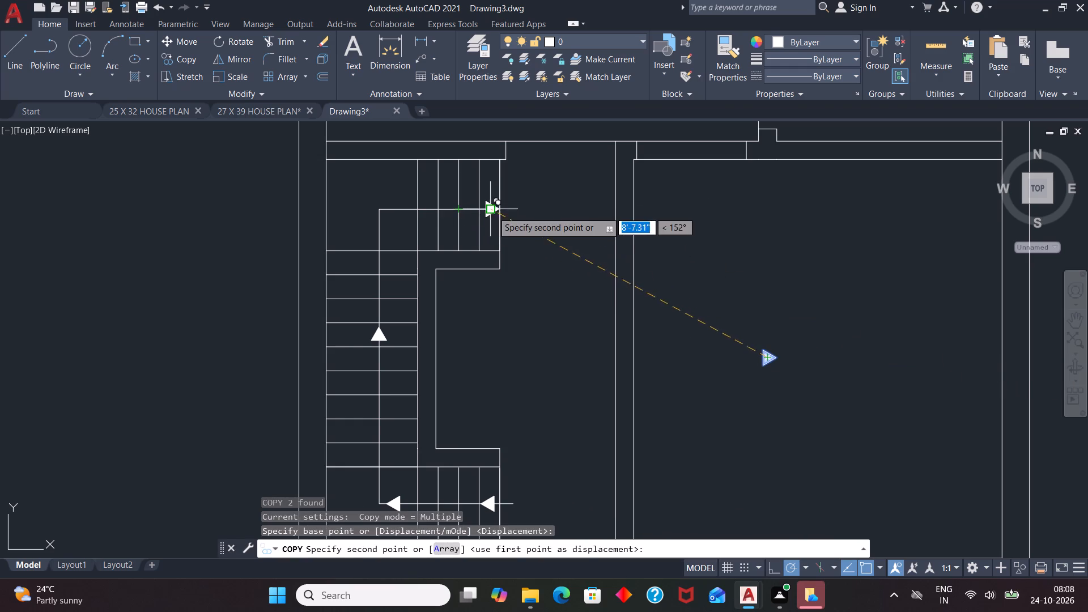
{"action": "scroll", "coordinate": [492, 211], "scroll_direction": "up", "scroll_amount": 5}
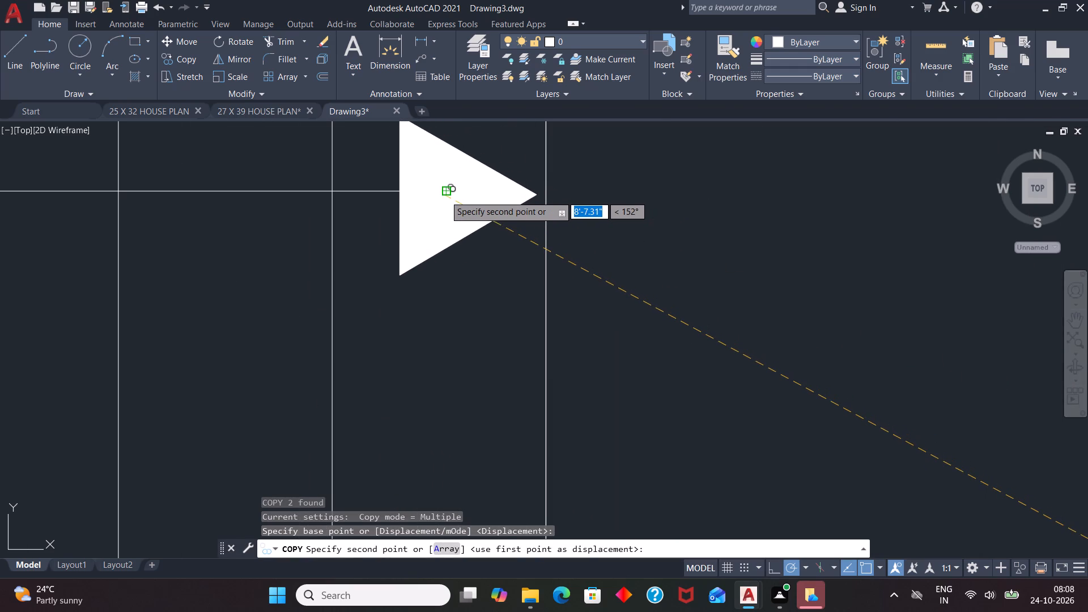
{"action": "left_click", "coordinate": [445, 196]}
{"action": "scroll", "coordinate": [581, 296], "scroll_direction": "down", "scroll_amount": 4}
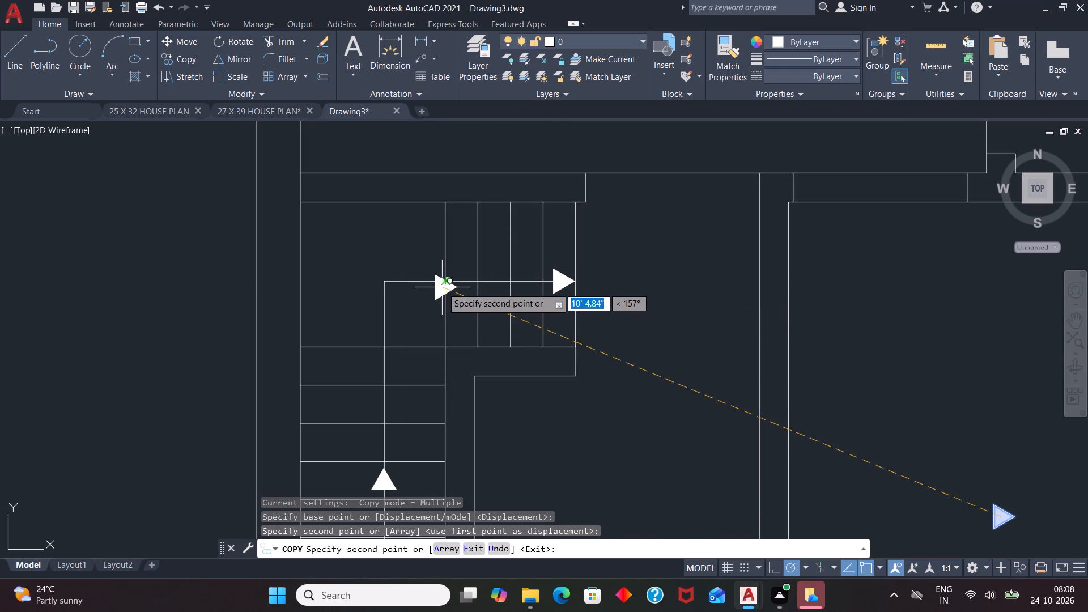
{"action": "scroll", "coordinate": [427, 284], "scroll_direction": "up", "scroll_amount": 4}
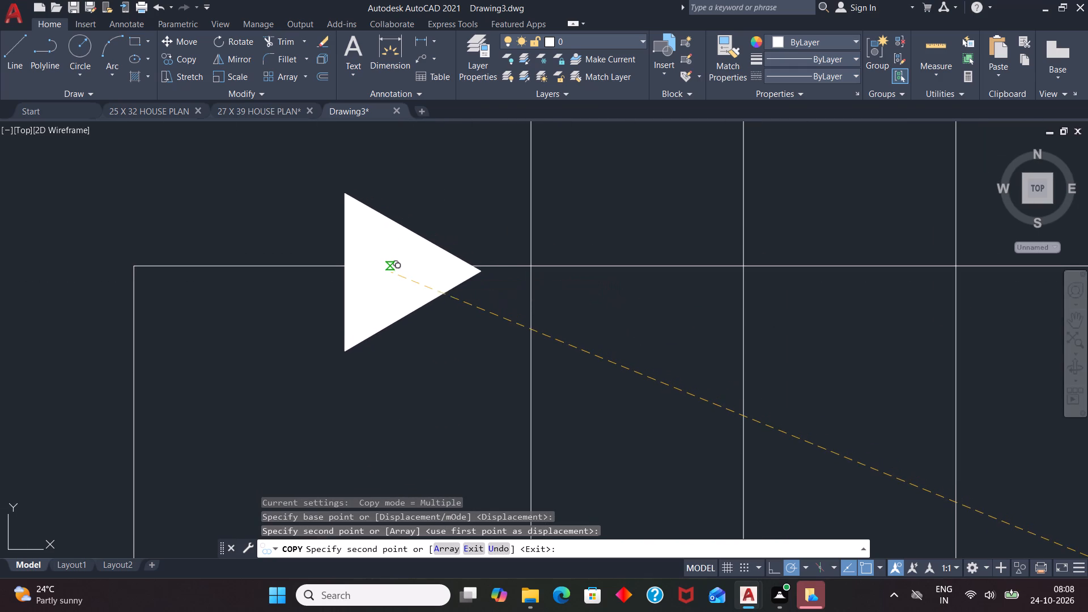
{"action": "left_click", "coordinate": [390, 272]}
{"action": "key", "text": "space"}
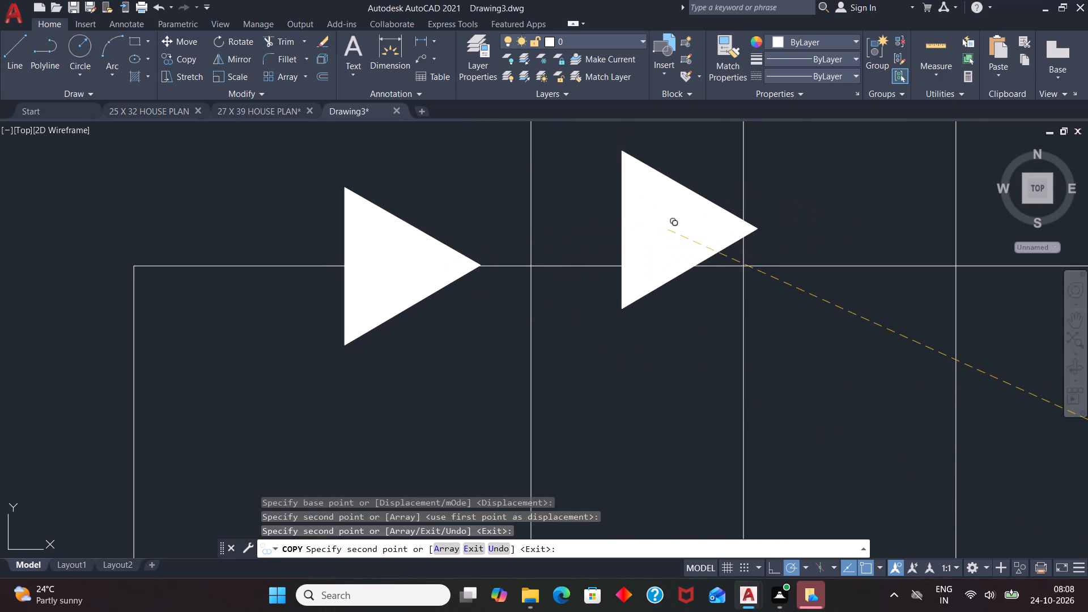
Erase the leftover original arrowhead in the lower-right room.
{"action": "scroll", "coordinate": [613, 219], "scroll_direction": "down", "scroll_amount": 5}
{"action": "left_click", "coordinate": [942, 372]}
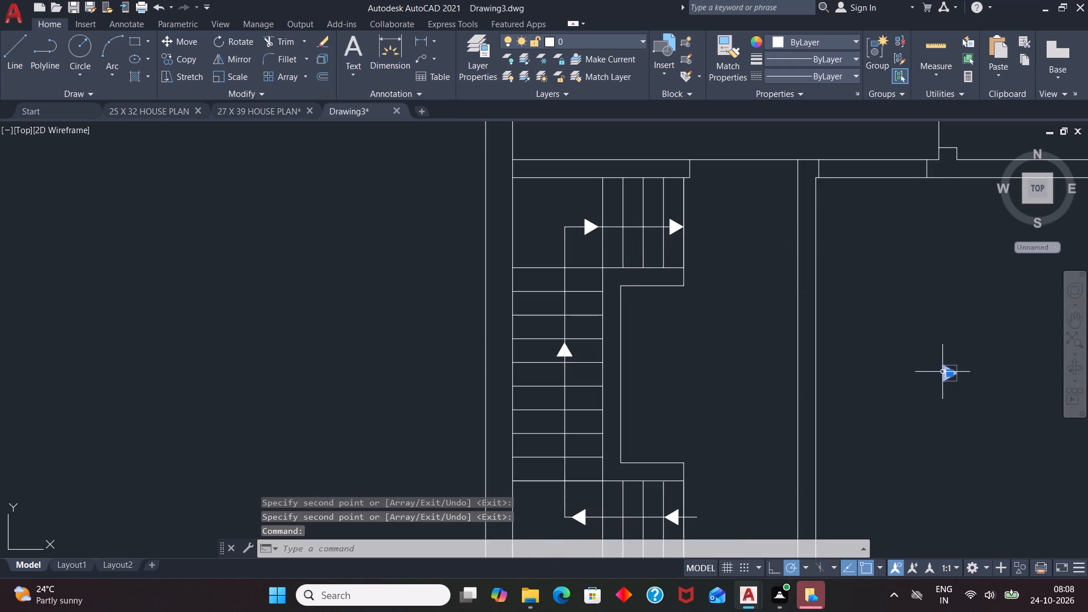
{"action": "key", "text": "Delete"}
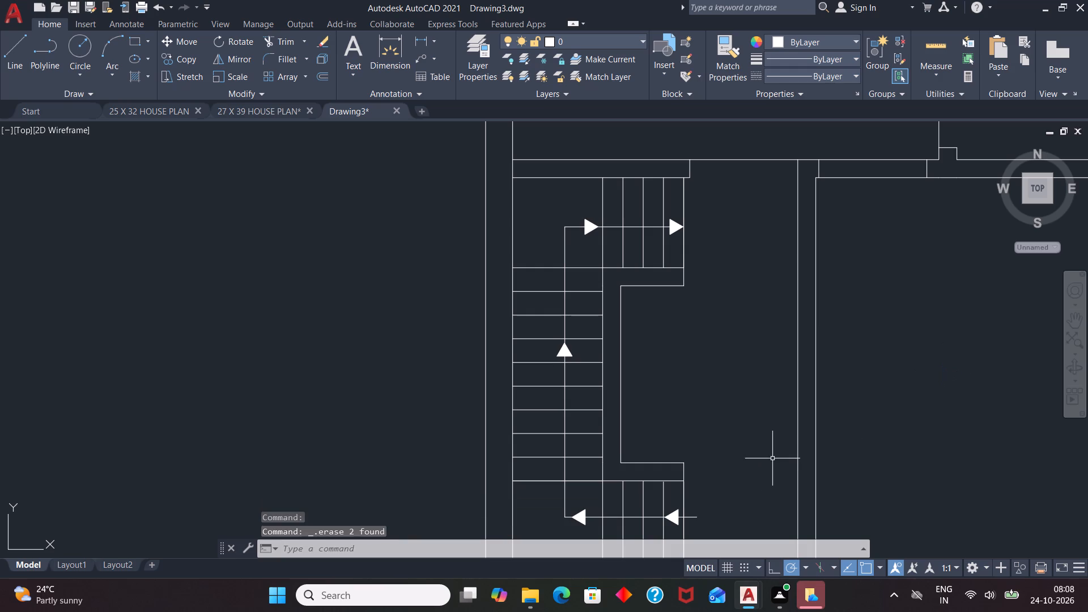
Examine the house plan from the staircase and its adjoining rooms up to the upper rooms, checking walls and door openings.
{"action": "scroll", "coordinate": [580, 462], "scroll_direction": "down", "scroll_amount": 1}
{"action": "scroll", "coordinate": [603, 301], "scroll_direction": "down", "scroll_amount": 1}
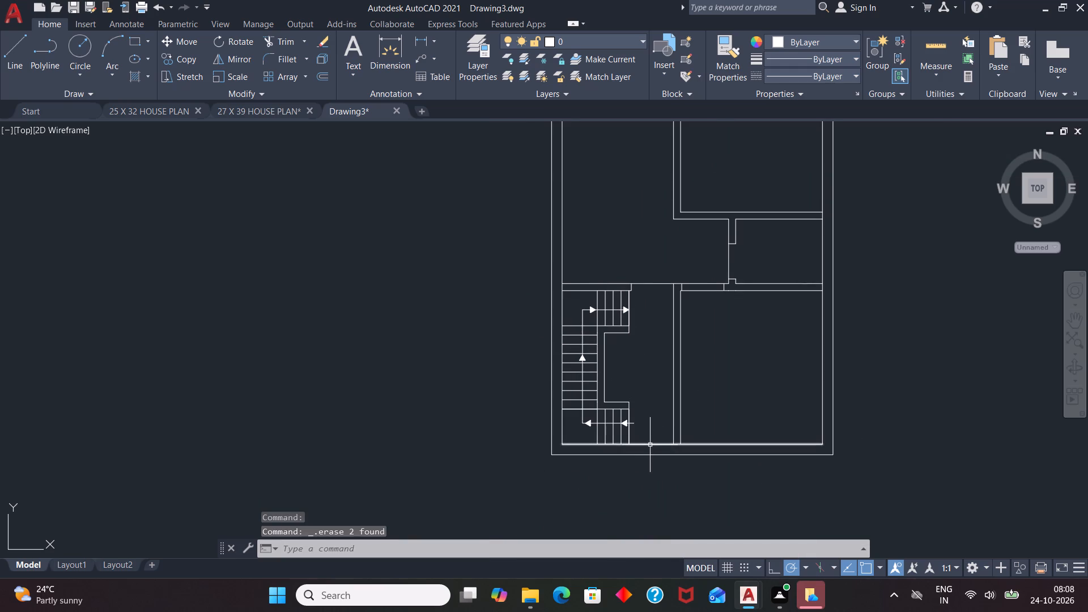
{"action": "scroll", "coordinate": [646, 452], "scroll_direction": "down", "scroll_amount": 1}
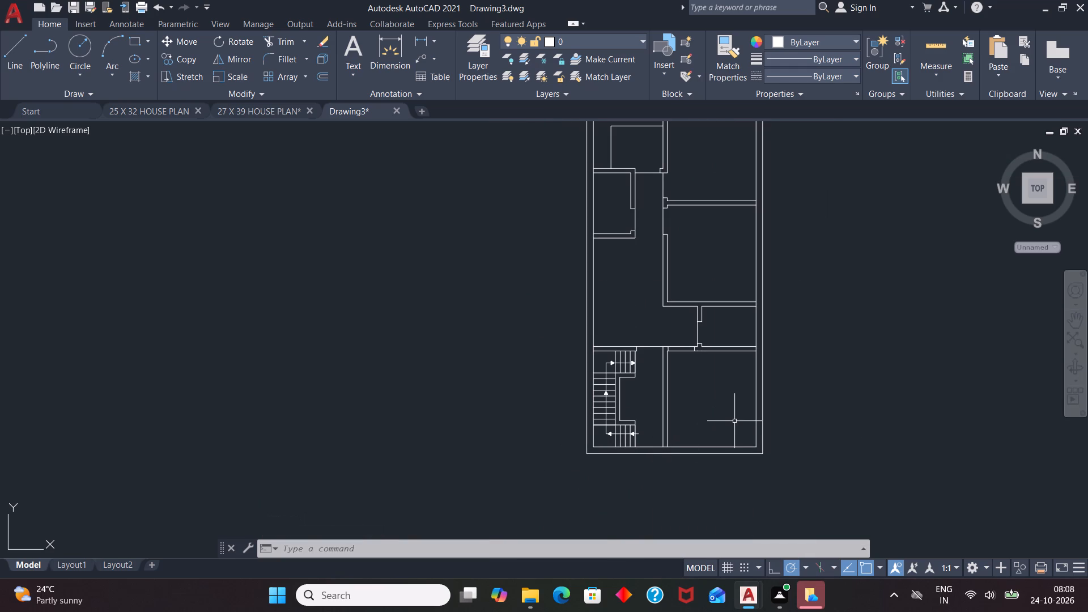
{"action": "scroll", "coordinate": [701, 360], "scroll_direction": "up", "scroll_amount": 3}
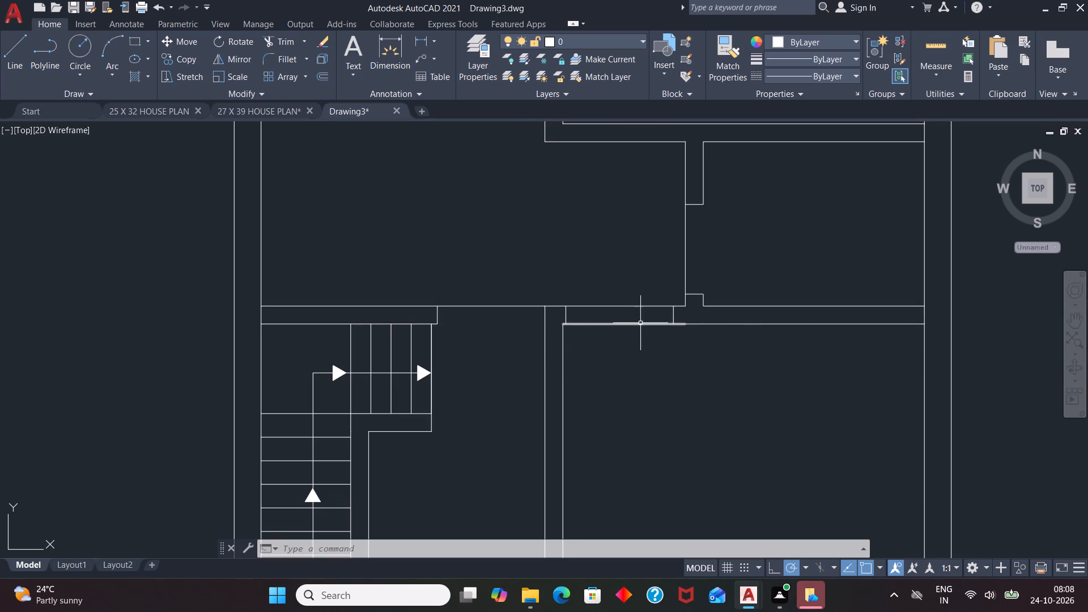
{"action": "scroll", "coordinate": [624, 335], "scroll_direction": "down", "scroll_amount": 3}
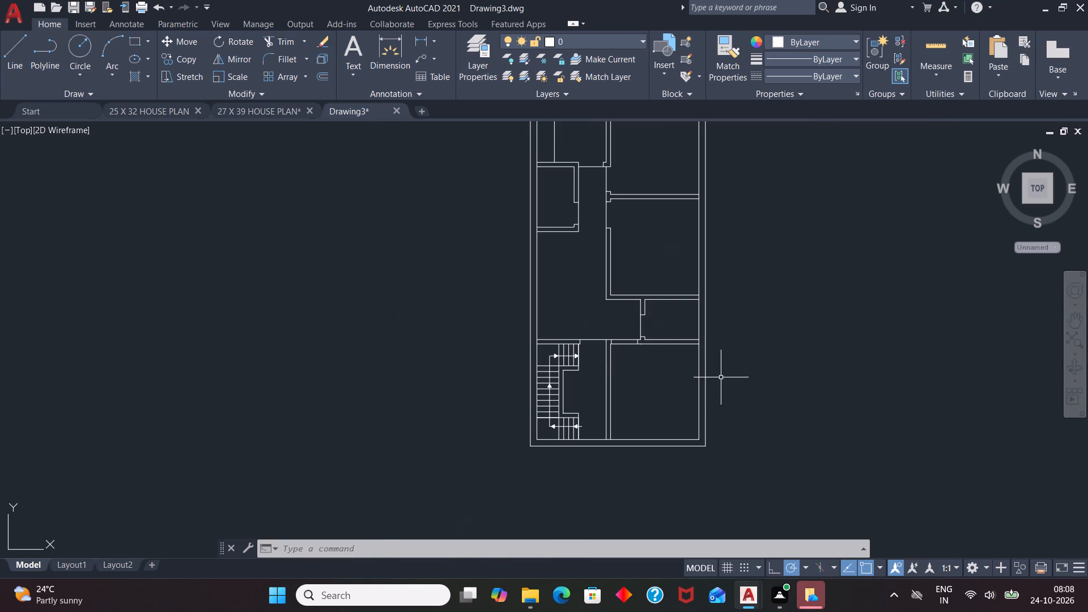
{"action": "scroll", "coordinate": [656, 366], "scroll_direction": "down", "scroll_amount": 2}
{"action": "scroll", "coordinate": [641, 277], "scroll_direction": "up", "scroll_amount": 3}
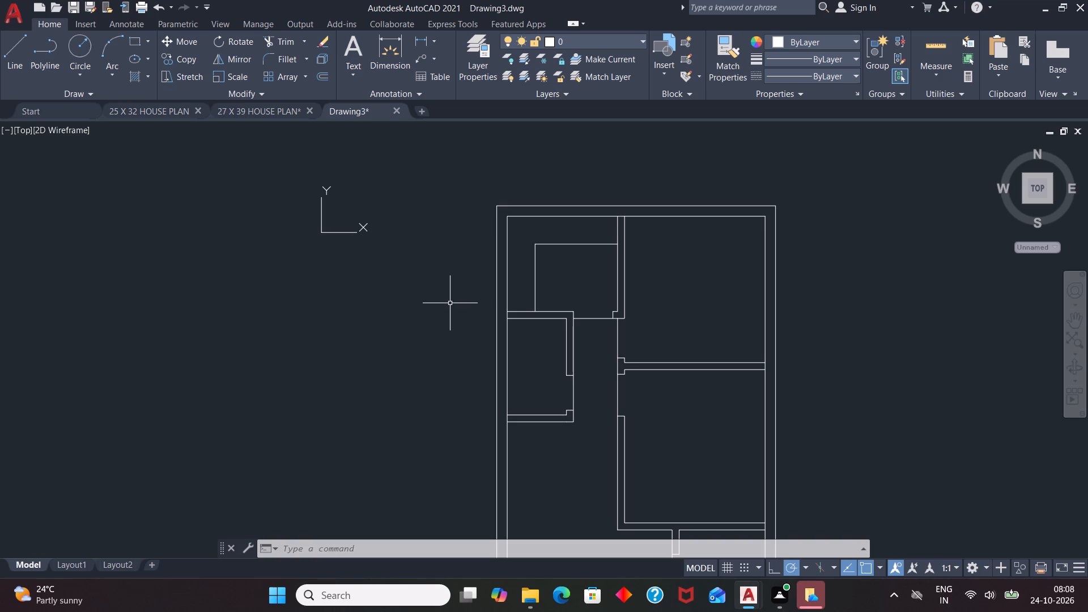
{"action": "scroll", "coordinate": [571, 228], "scroll_direction": "up", "scroll_amount": 1}
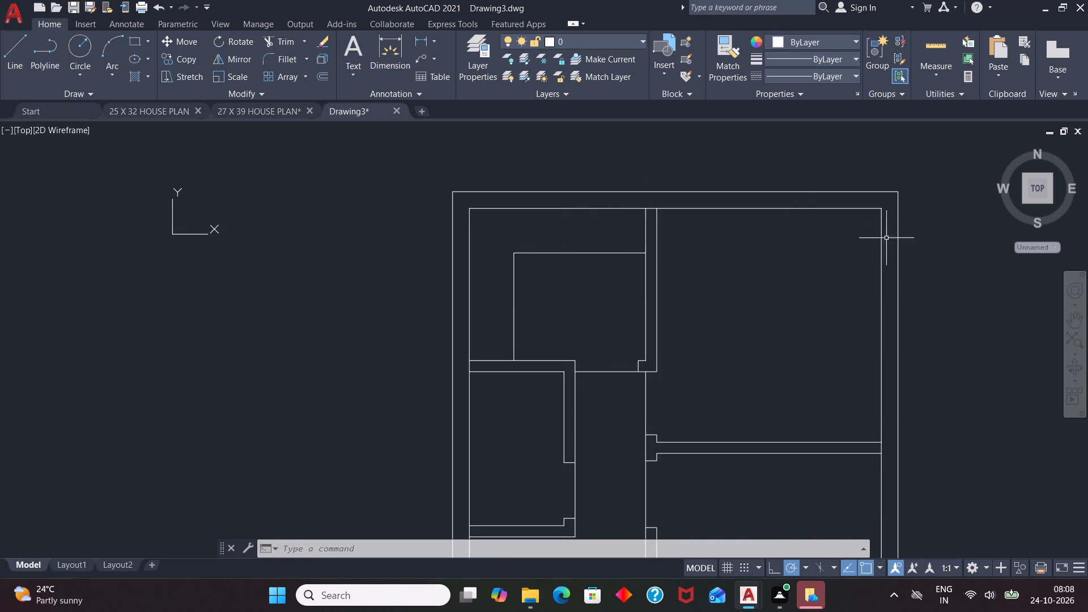
{"action": "scroll", "coordinate": [711, 265], "scroll_direction": "up", "scroll_amount": 2}
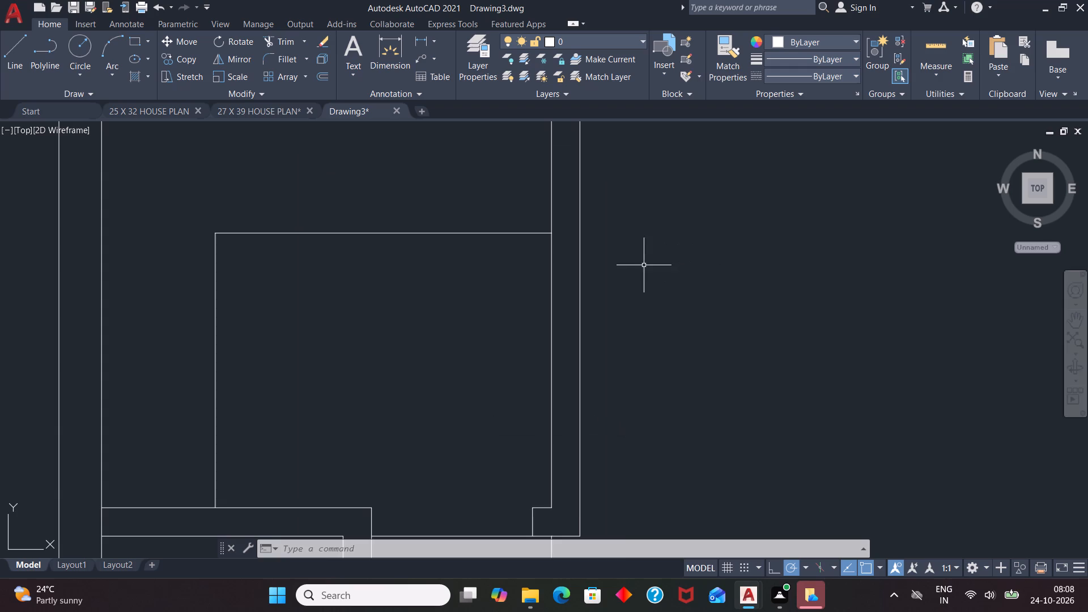
{"action": "scroll", "coordinate": [577, 250], "scroll_direction": "down", "scroll_amount": 3}
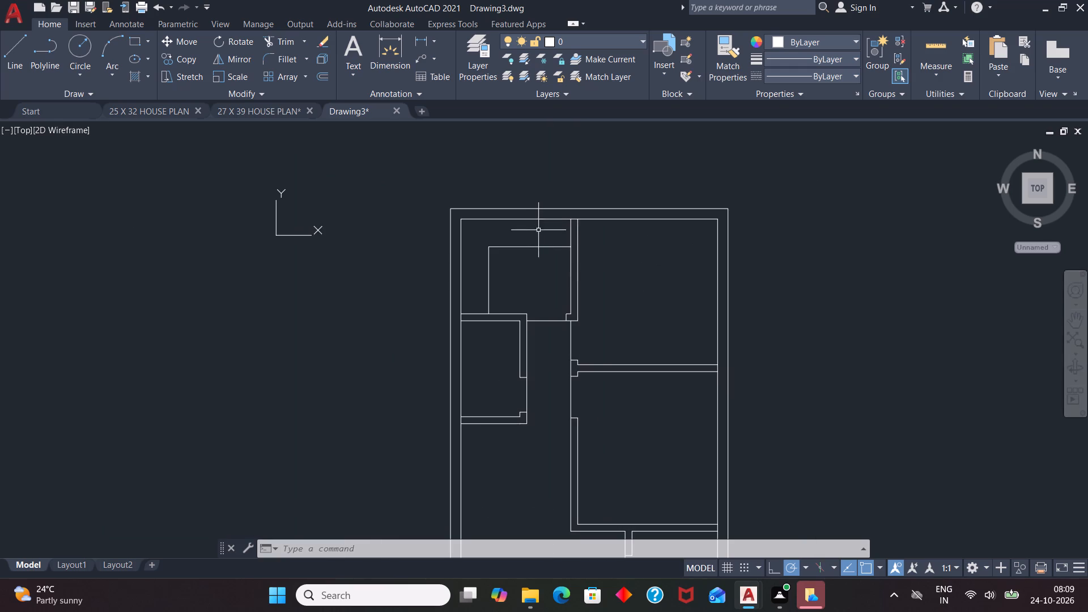
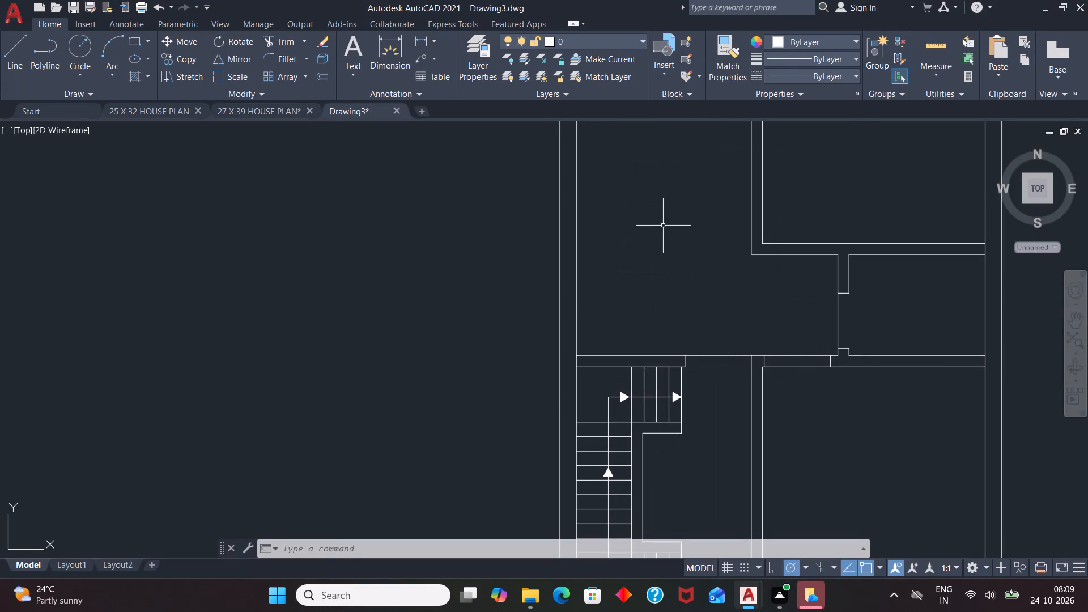
Trim the remaining lower wall line across the door opening in the wall above the lower-right room.
{"action": "type", "text": "TR"}
{"action": "key", "text": "Return"}
{"action": "key", "text": "Return"}
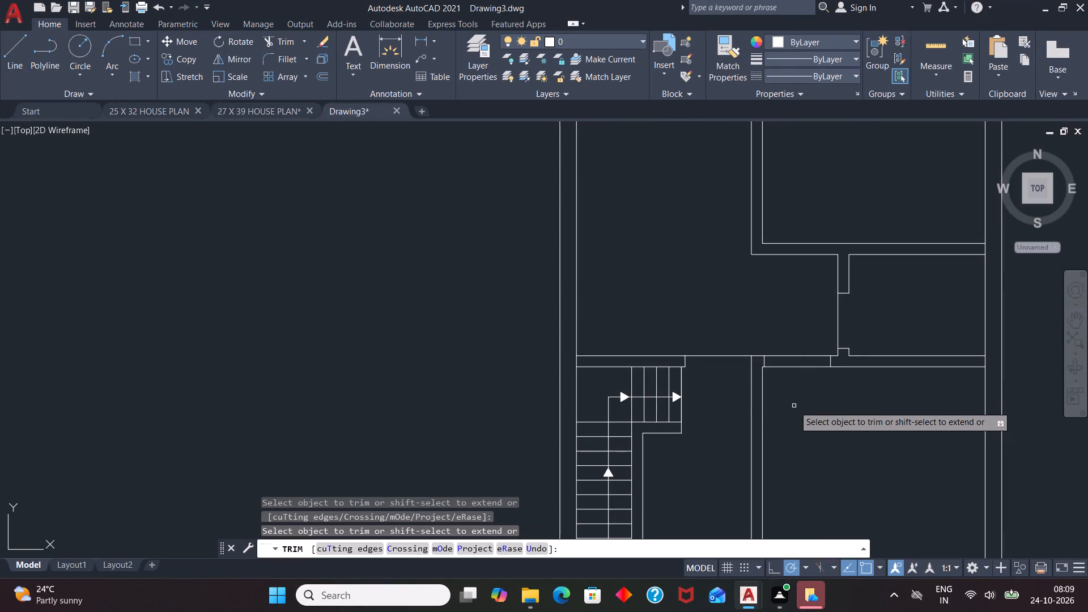
{"action": "left_click", "coordinate": [787, 367]}
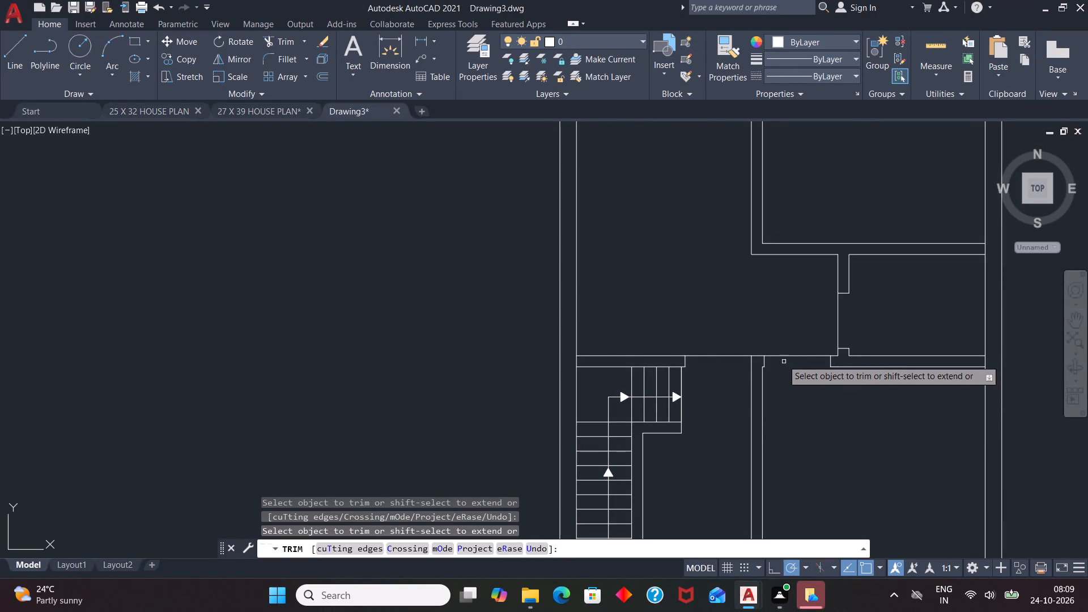
{"action": "scroll", "coordinate": [755, 228], "scroll_direction": "down", "scroll_amount": 3}
{"action": "key", "text": "space"}
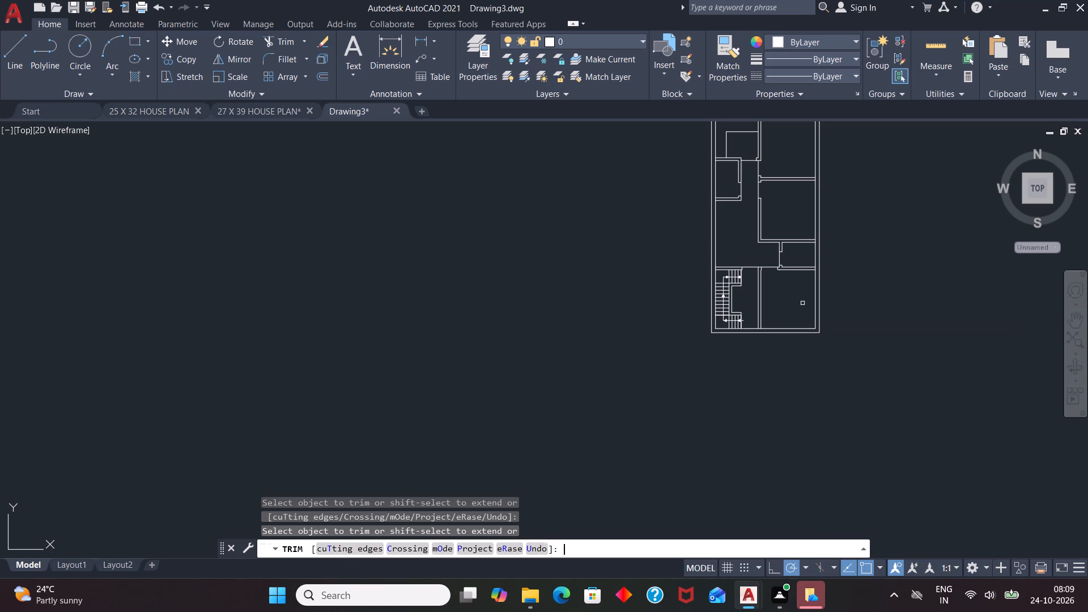
Draw a 9" by 54" upright rectangle in the empty space east of the plan as a window outline.
{"action": "scroll", "coordinate": [746, 381], "scroll_direction": "down", "scroll_amount": 2}
{"action": "scroll", "coordinate": [747, 292], "scroll_direction": "up", "scroll_amount": 3}
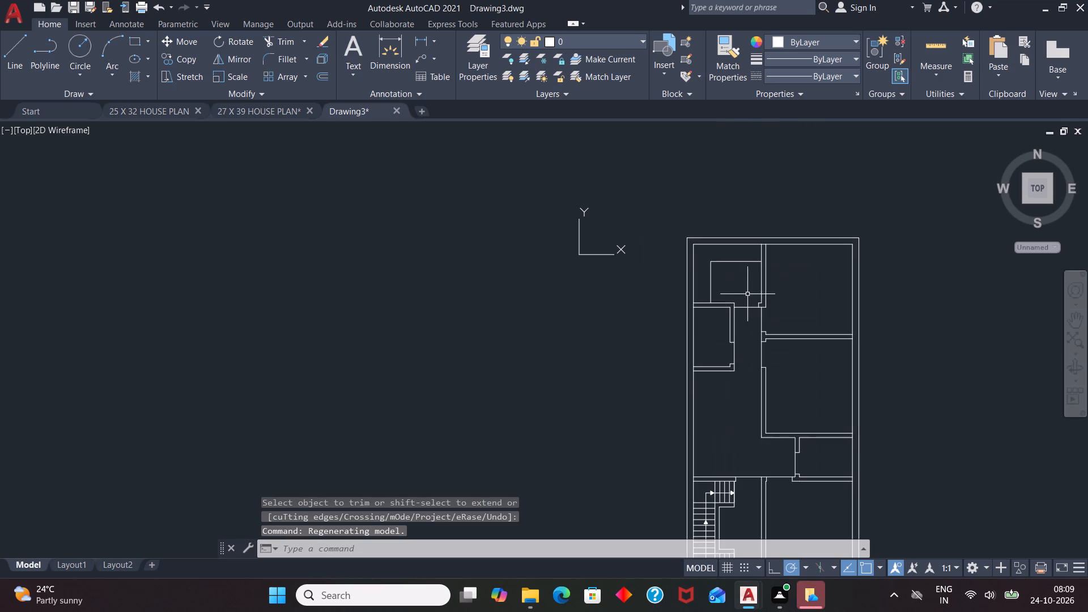
{"action": "scroll", "coordinate": [630, 208], "scroll_direction": "down", "scroll_amount": 2}
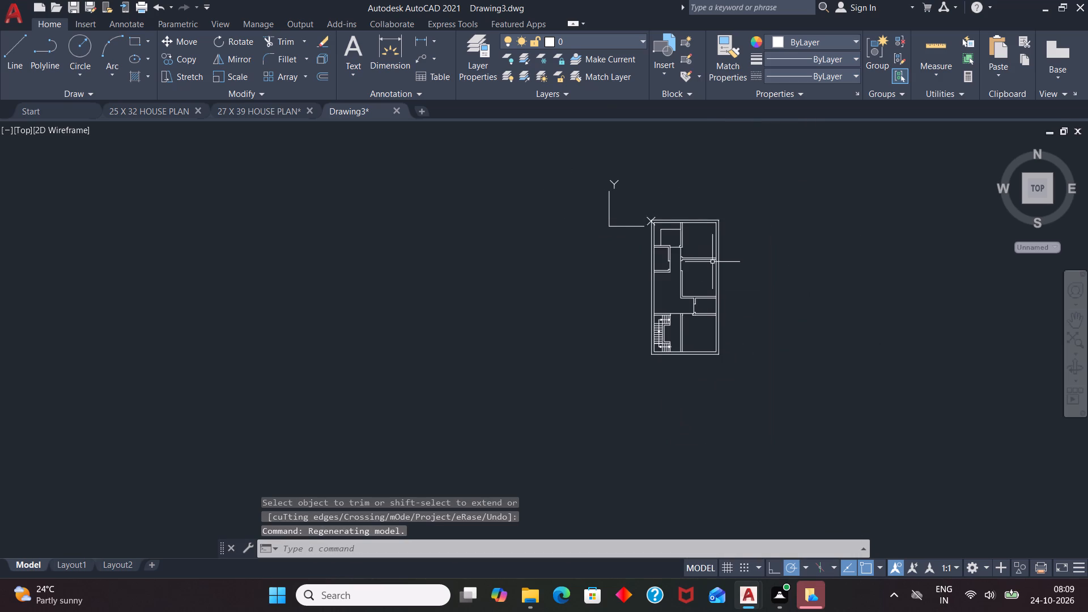
{"action": "scroll", "coordinate": [716, 266], "scroll_direction": "up", "scroll_amount": 2}
{"action": "type", "text": "REC"}
{"action": "key", "text": "Return"}
{"action": "left_click", "coordinate": [862, 245]}
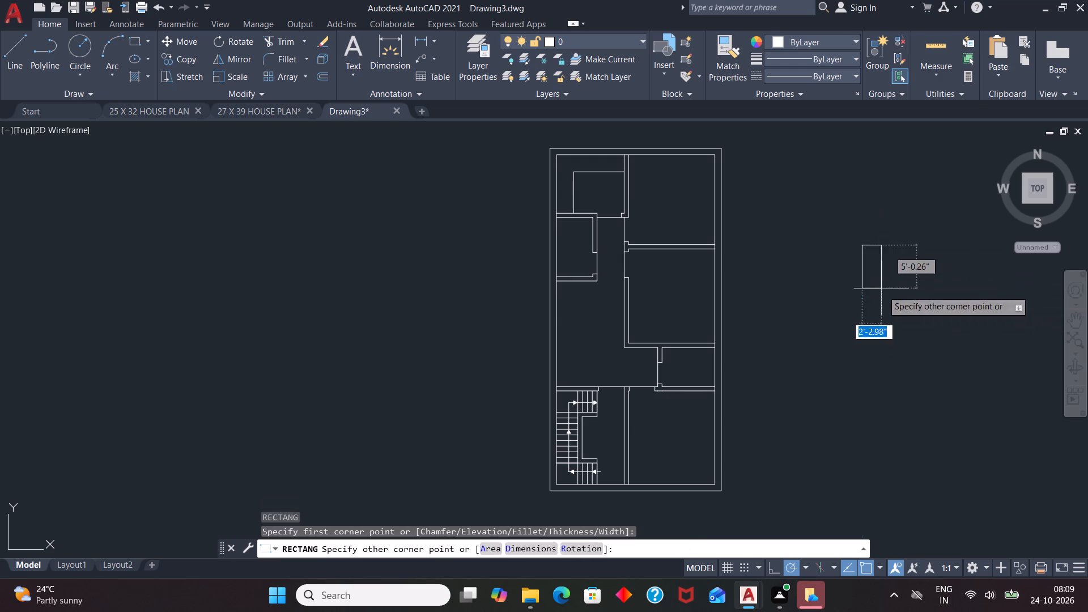
{"action": "key", "text": "9"}
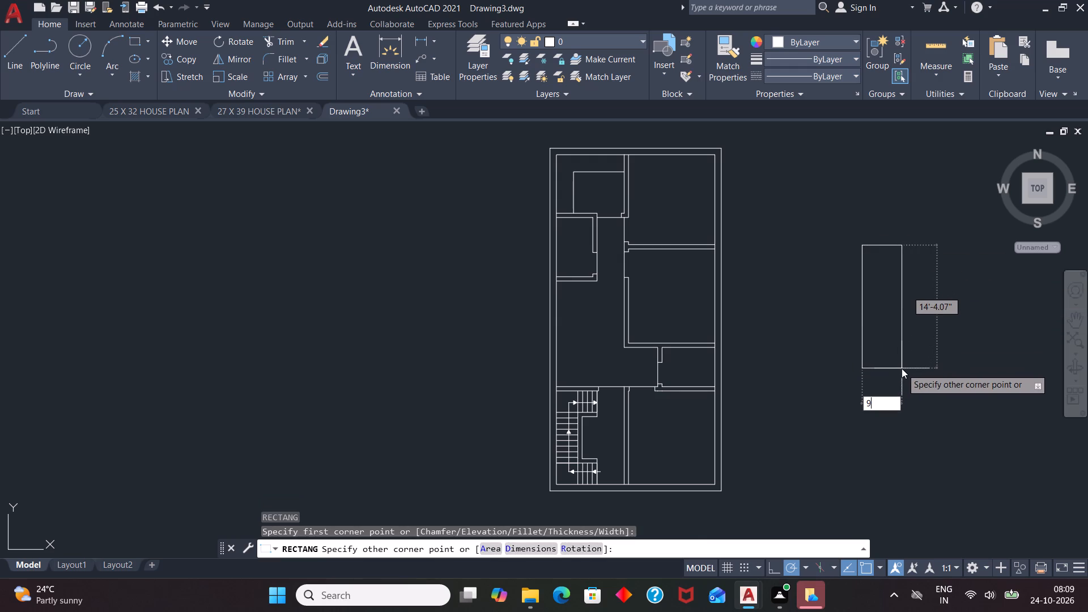
{"action": "key", "text": "Tab"}
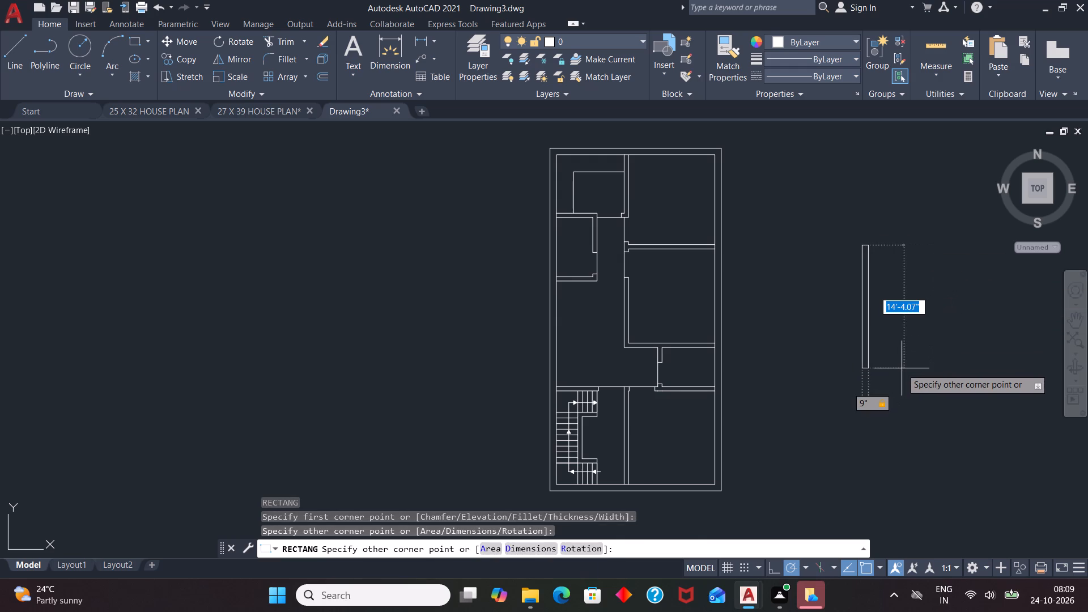
{"action": "type", "text": "54"}
{"action": "key", "text": "Return"}
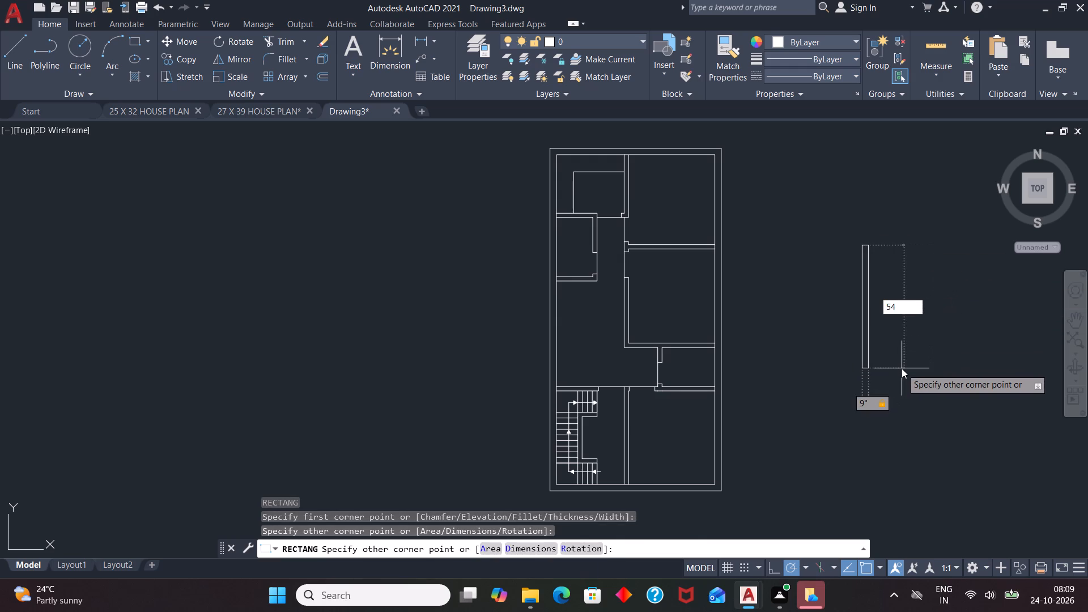
Draw a vertical centre line in the window rectangle from its top edge's midpoint to its bottom edge's midpoint.
{"action": "key", "text": "l"}
{"action": "key", "text": "Return"}
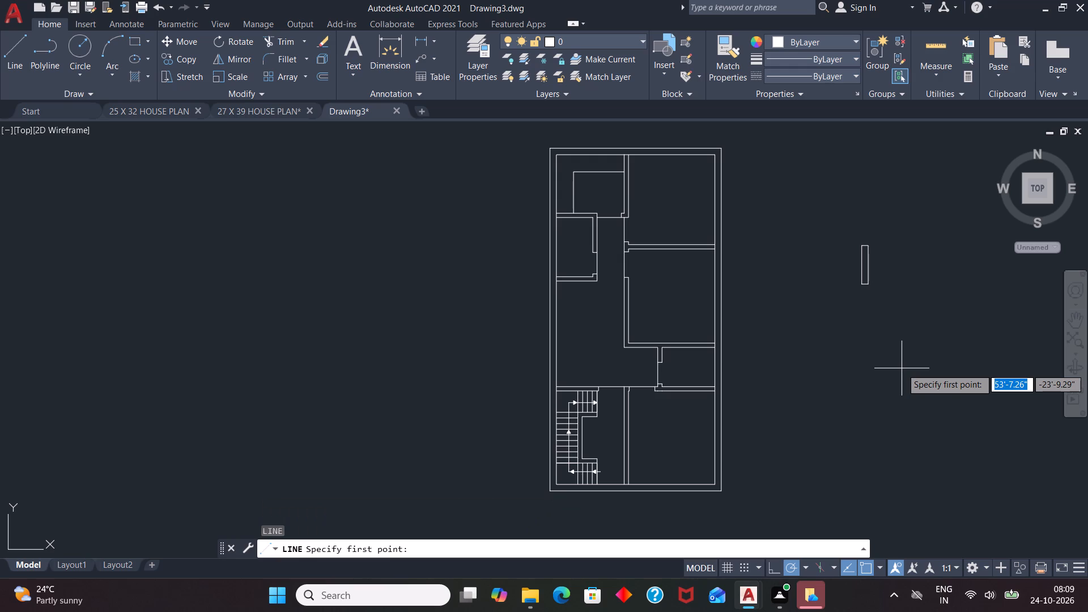
{"action": "scroll", "coordinate": [858, 268], "scroll_direction": "up", "scroll_amount": 4}
{"action": "scroll", "coordinate": [891, 263], "scroll_direction": "down", "scroll_amount": 2}
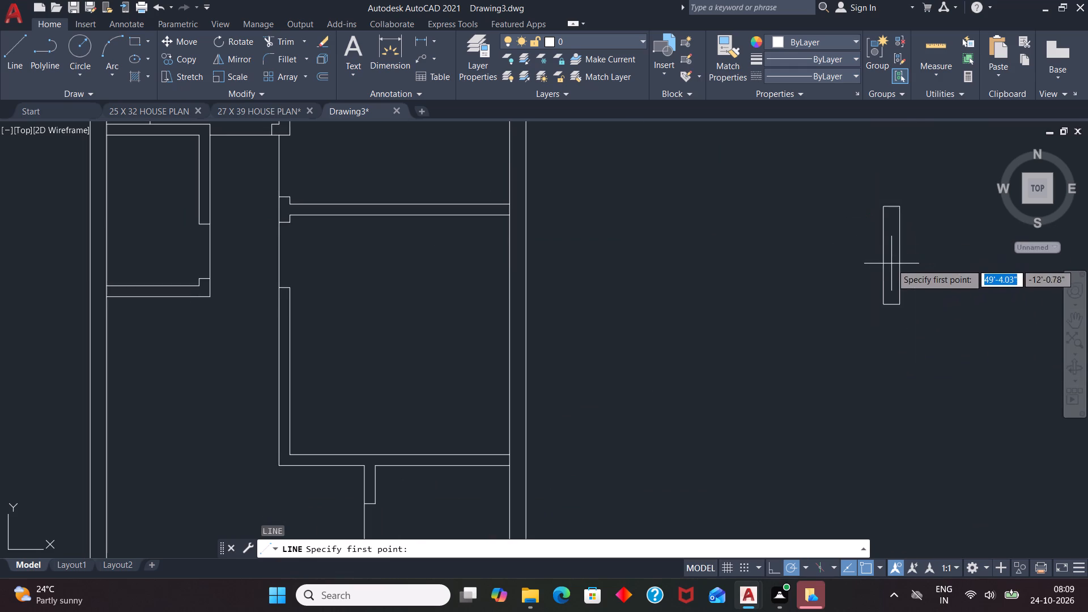
{"action": "scroll", "coordinate": [887, 219], "scroll_direction": "up", "scroll_amount": 2}
{"action": "left_click", "coordinate": [896, 186]}
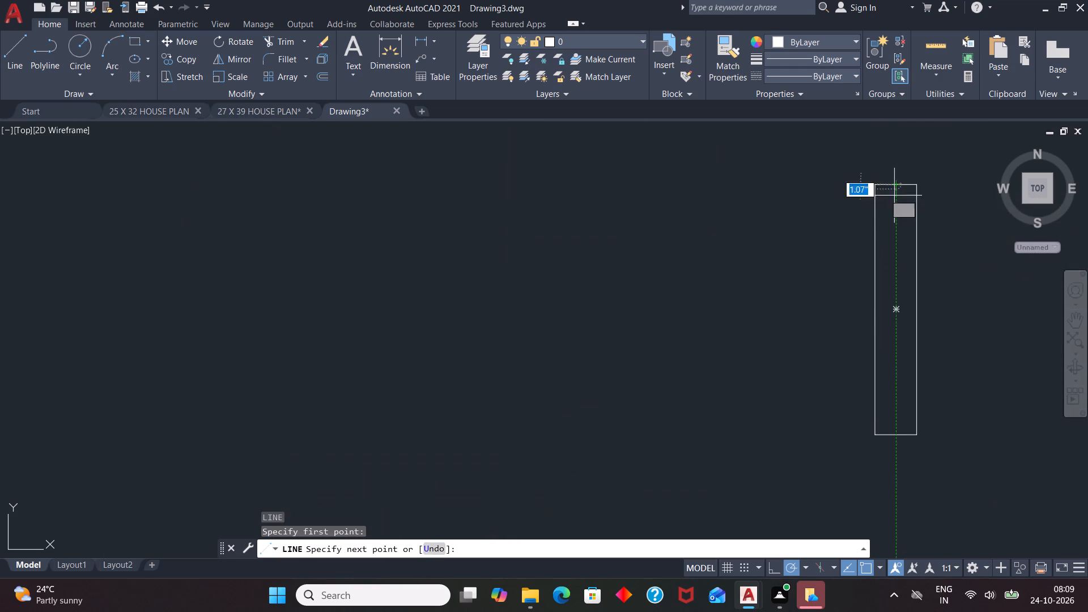
{"action": "left_click", "coordinate": [898, 432]}
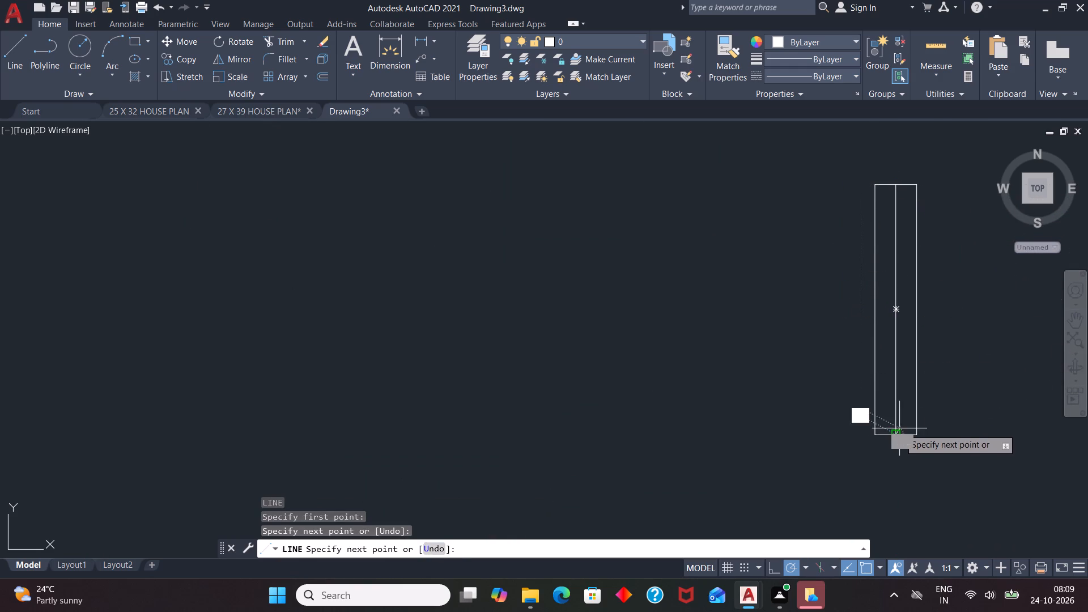
{"action": "key", "text": "space"}
Offset the window rectangle's centre line 1" to each side.
{"action": "key", "text": "o"}
{"action": "key", "text": "Return"}
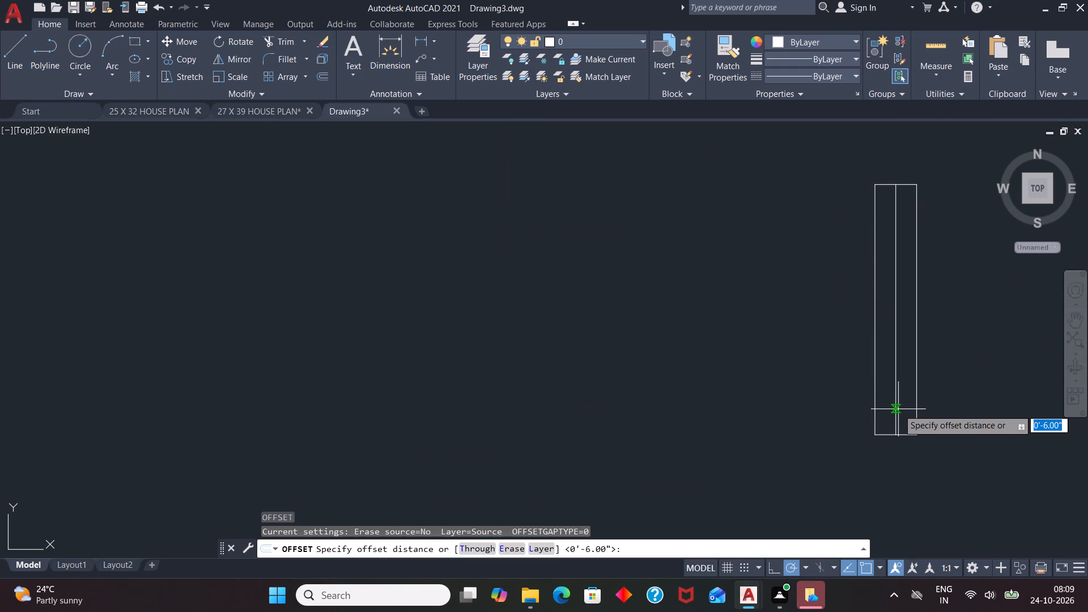
{"action": "key", "text": "1"}
{"action": "key", "text": "Return"}
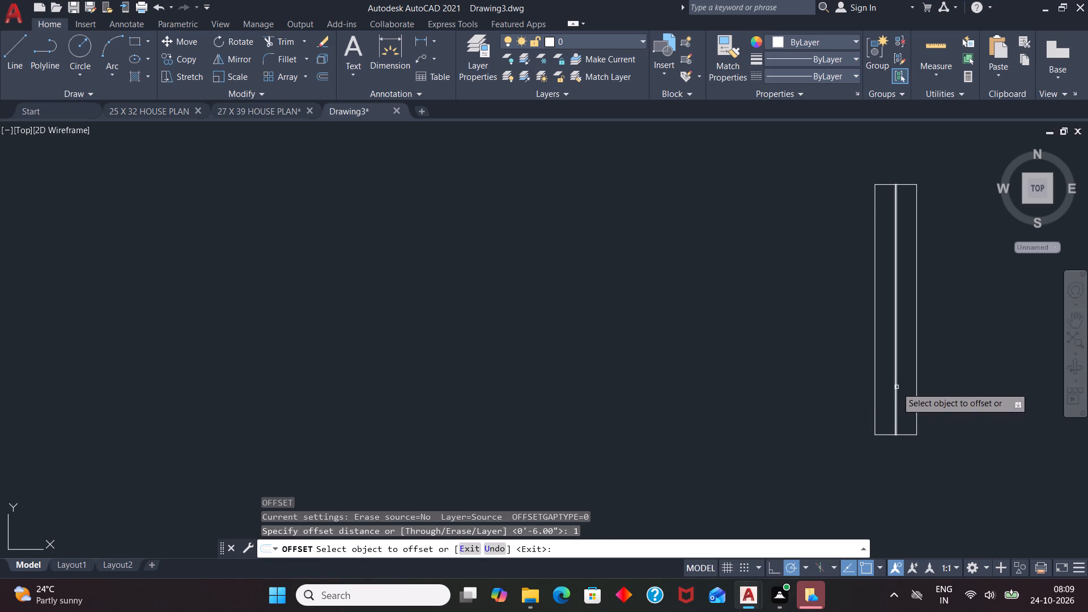
{"action": "left_click", "coordinate": [896, 387]}
{"action": "left_click", "coordinate": [906, 385]}
{"action": "scroll", "coordinate": [901, 386], "scroll_direction": "up", "scroll_amount": 3}
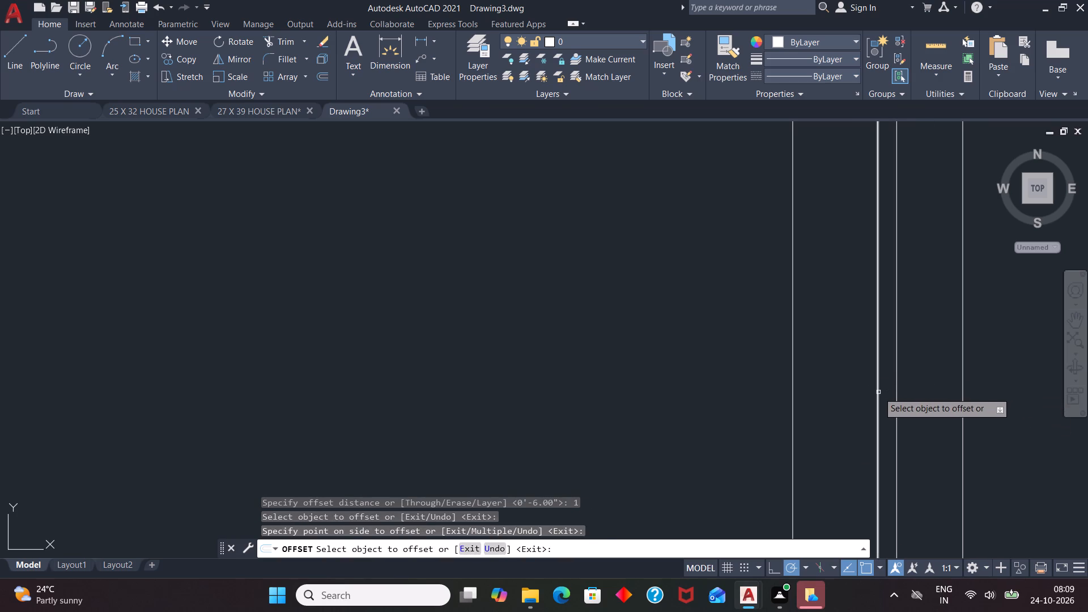
{"action": "left_click", "coordinate": [877, 393]}
{"action": "left_click", "coordinate": [857, 400]}
{"action": "key", "text": "Escape"}
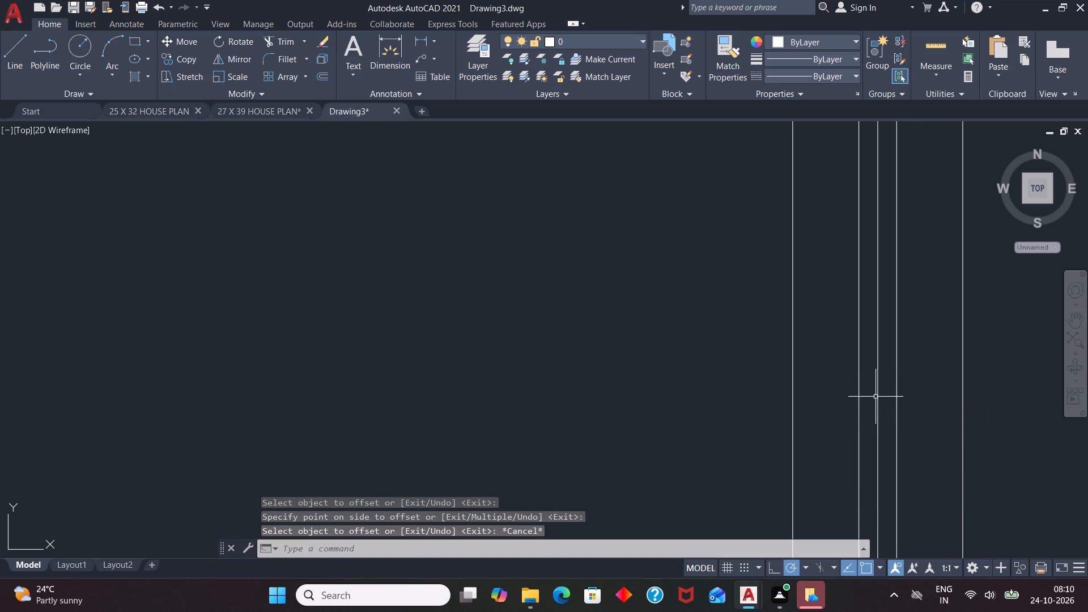
Erase the original centre line between the two offset lines of the window.
{"action": "left_click", "coordinate": [878, 394]}
{"action": "key", "text": "Delete"}
{"action": "scroll", "coordinate": [835, 398], "scroll_direction": "down", "scroll_amount": 3}
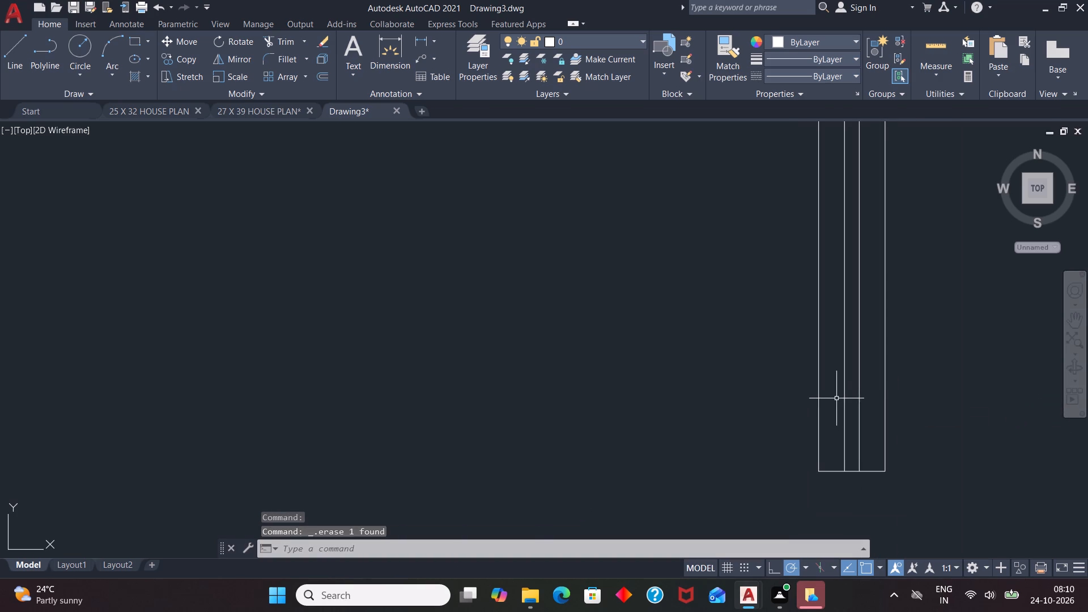
Group the window rectangle and its two inner lines into one object.
{"action": "left_click_drag", "start_coordinate": [941, 378], "coordinate": [783, 375]}
{"action": "left_click", "coordinate": [877, 50]}
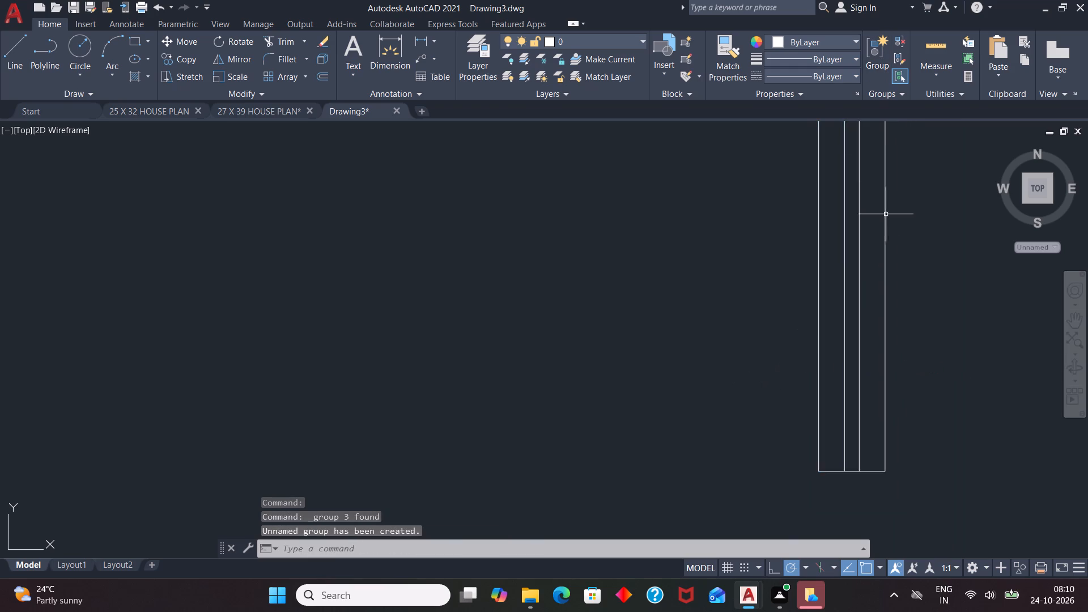
Copy the window group from its top-right corner into the left outer wall, in the open area above the staircase.
{"action": "scroll", "coordinate": [923, 292], "scroll_direction": "down", "scroll_amount": 3}
{"action": "left_click", "coordinate": [910, 267]}
{"action": "left_click", "coordinate": [911, 254]}
{"action": "left_click", "coordinate": [895, 253]}
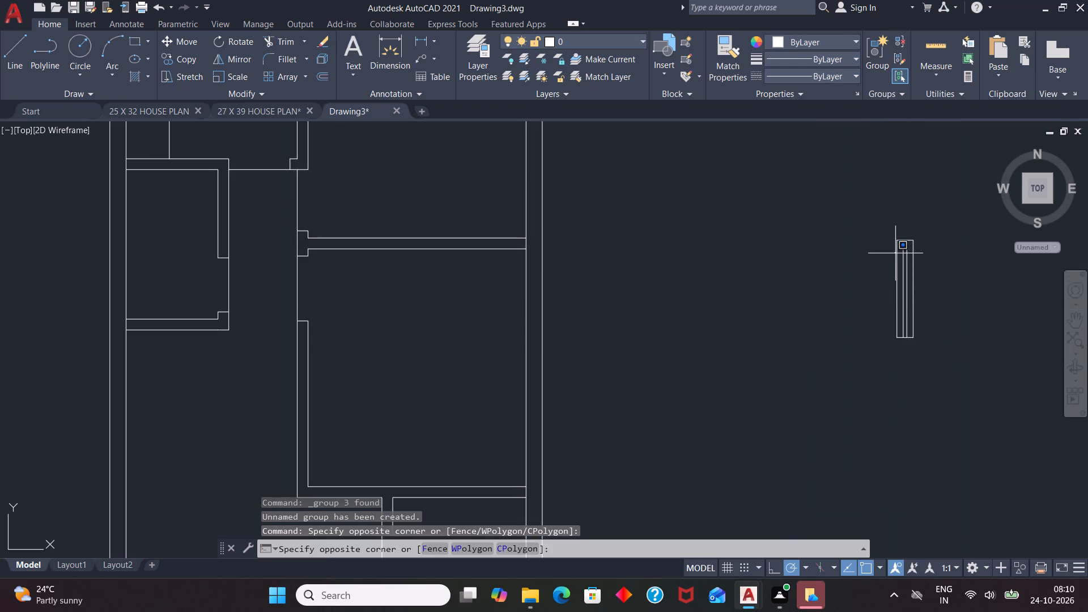
{"action": "left_click", "coordinate": [903, 252]}
{"action": "left_click", "coordinate": [906, 252]}
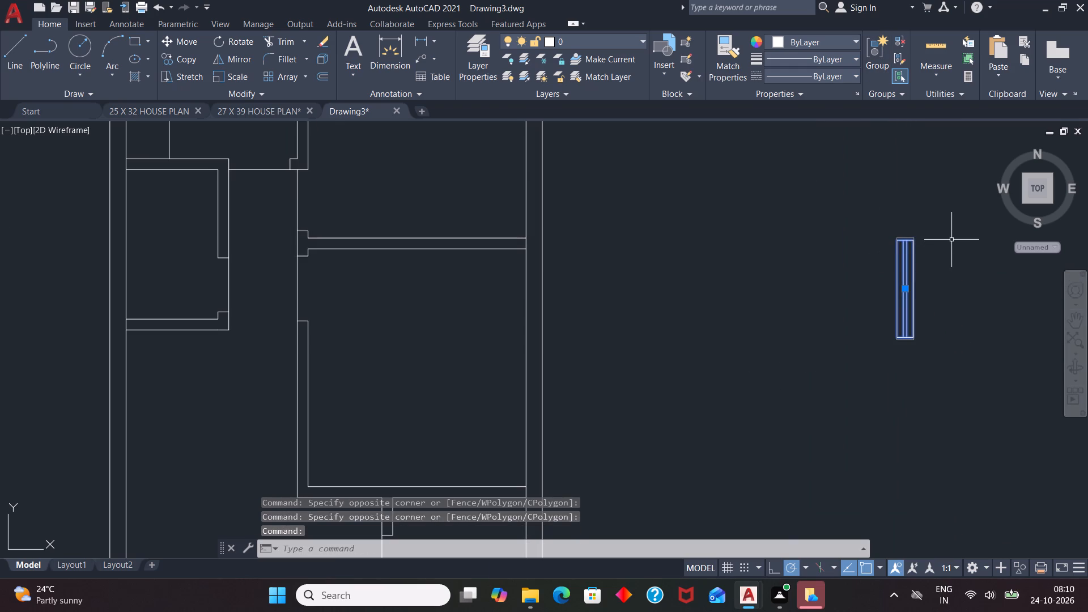
{"action": "key", "text": "c"}
{"action": "key", "text": "o"}
{"action": "key", "text": "Return"}
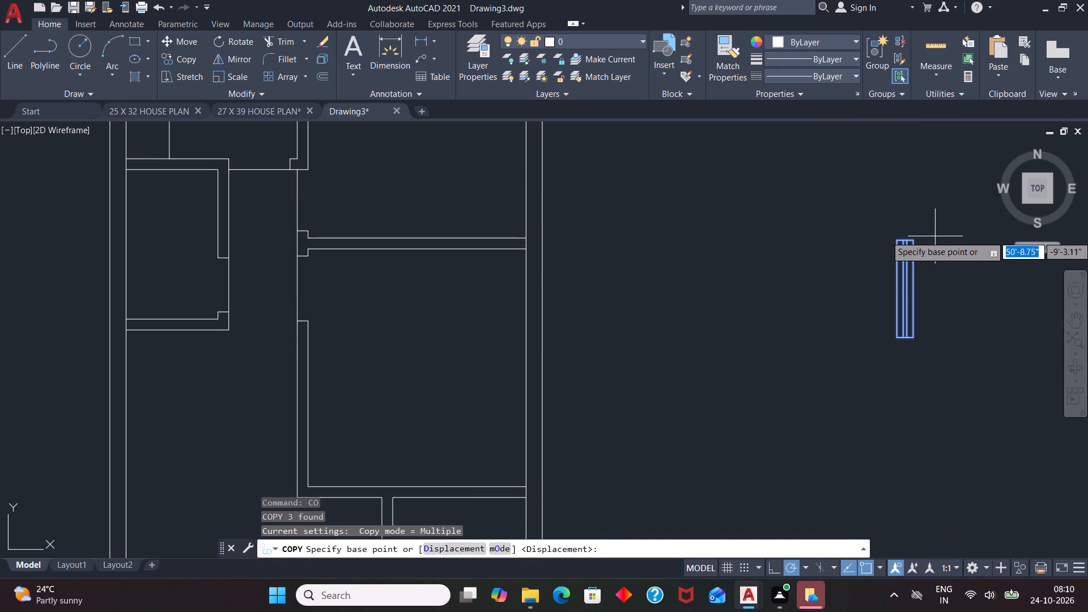
{"action": "left_click", "coordinate": [915, 239]}
{"action": "scroll", "coordinate": [830, 248], "scroll_direction": "down", "scroll_amount": 3}
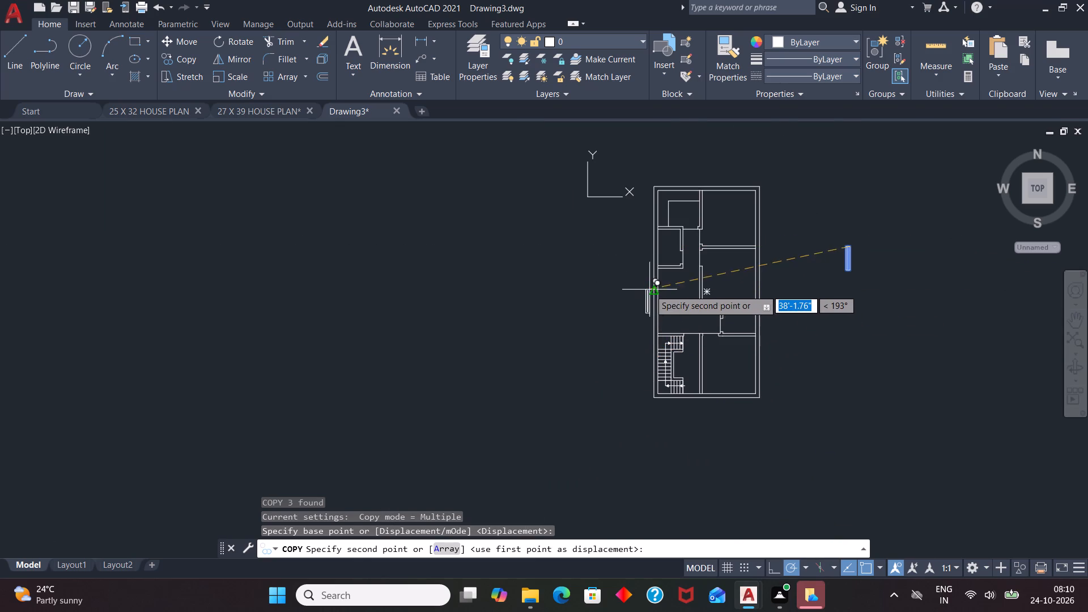
{"action": "scroll", "coordinate": [649, 290], "scroll_direction": "up", "scroll_amount": 4}
{"action": "scroll", "coordinate": [679, 236], "scroll_direction": "up", "scroll_amount": 4}
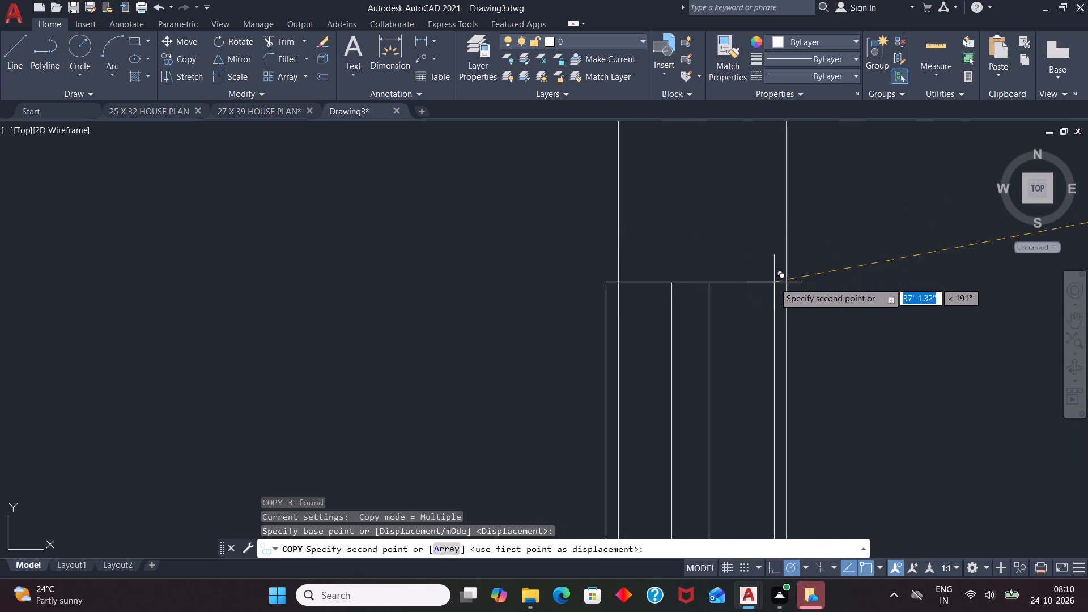
{"action": "left_click", "coordinate": [787, 278]}
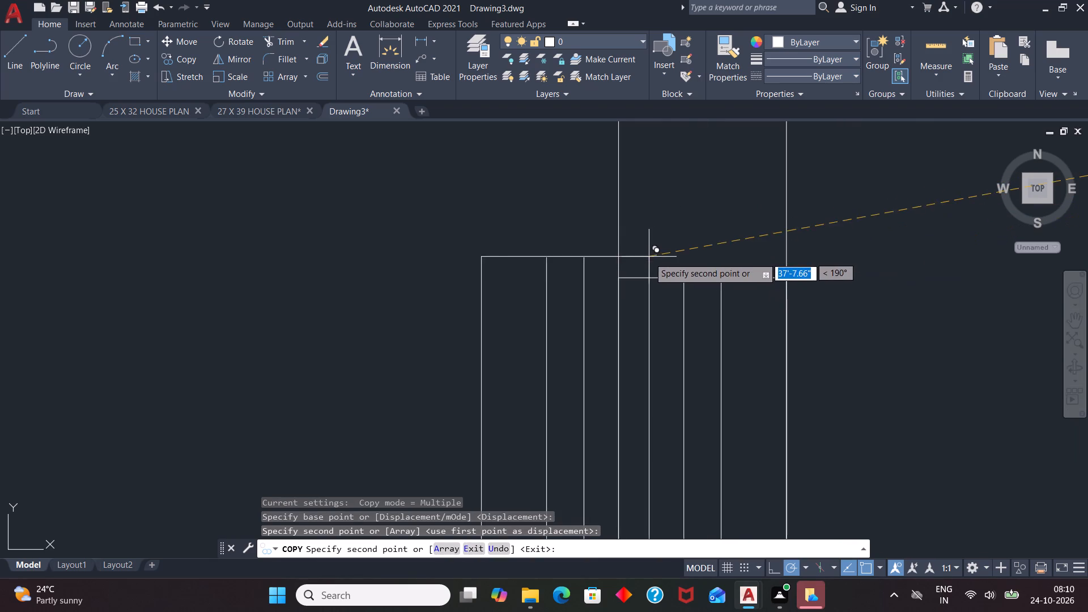
Place another copy of the window in the right outer wall at the upper-right room.
{"action": "scroll", "coordinate": [649, 259], "scroll_direction": "down", "scroll_amount": 7}
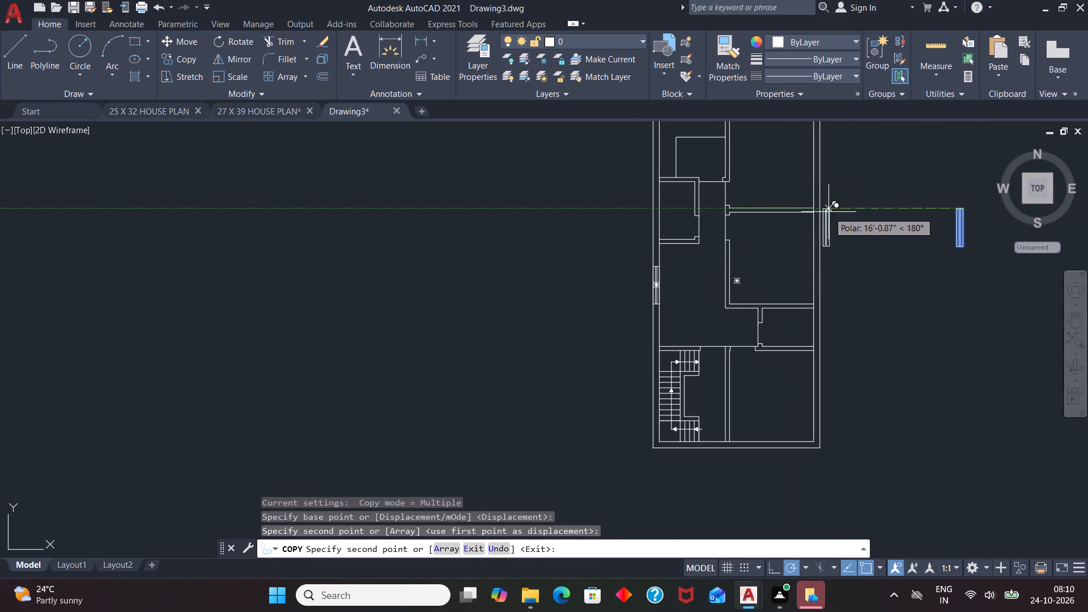
{"action": "scroll", "coordinate": [826, 286], "scroll_direction": "down", "scroll_amount": 1}
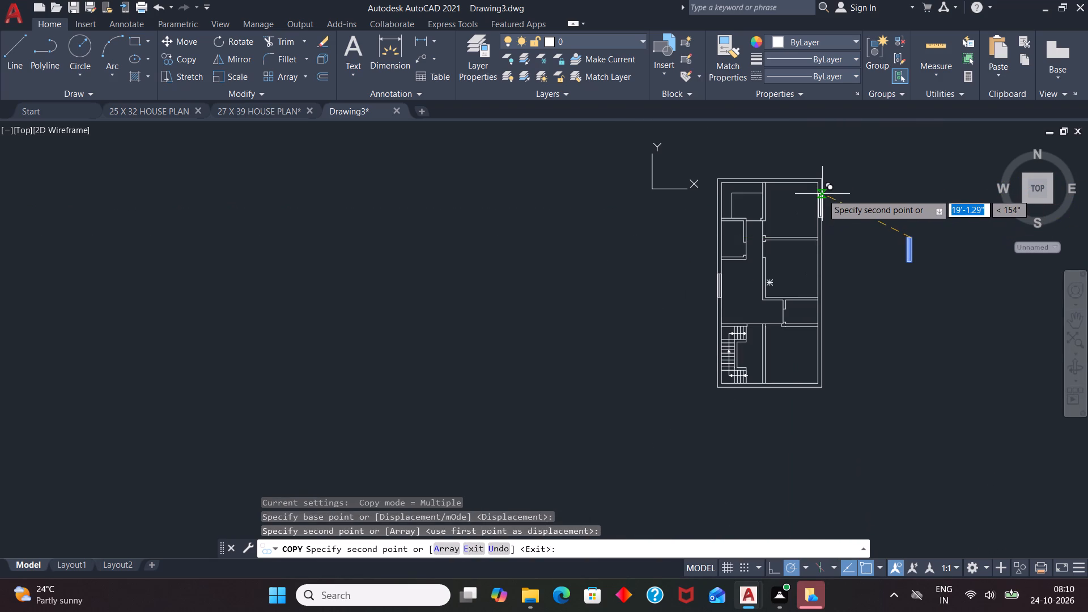
{"action": "scroll", "coordinate": [822, 194], "scroll_direction": "up", "scroll_amount": 5}
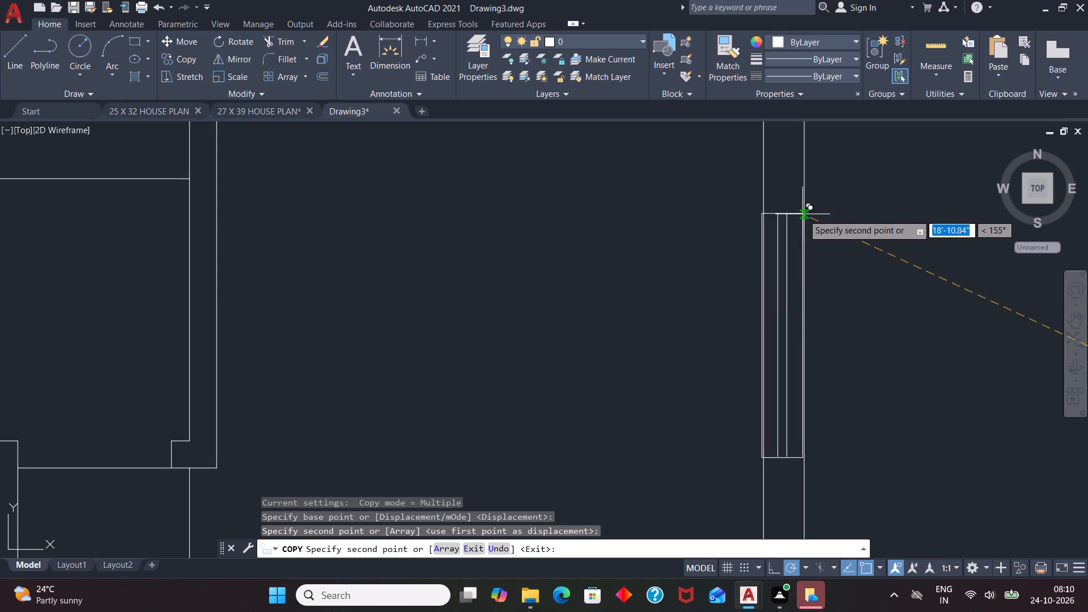
{"action": "left_click", "coordinate": [805, 215]}
Place another copy of the window in the right outer wall at the middle-right room and finish copying.
{"action": "scroll", "coordinate": [751, 203], "scroll_direction": "down", "scroll_amount": 4}
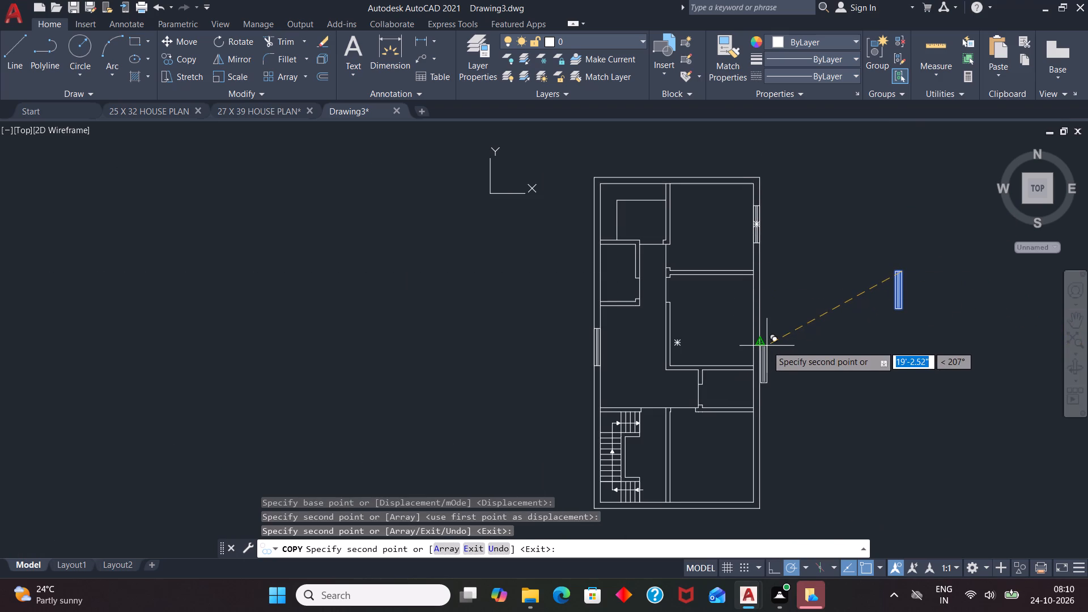
{"action": "scroll", "coordinate": [763, 308], "scroll_direction": "up", "scroll_amount": 5}
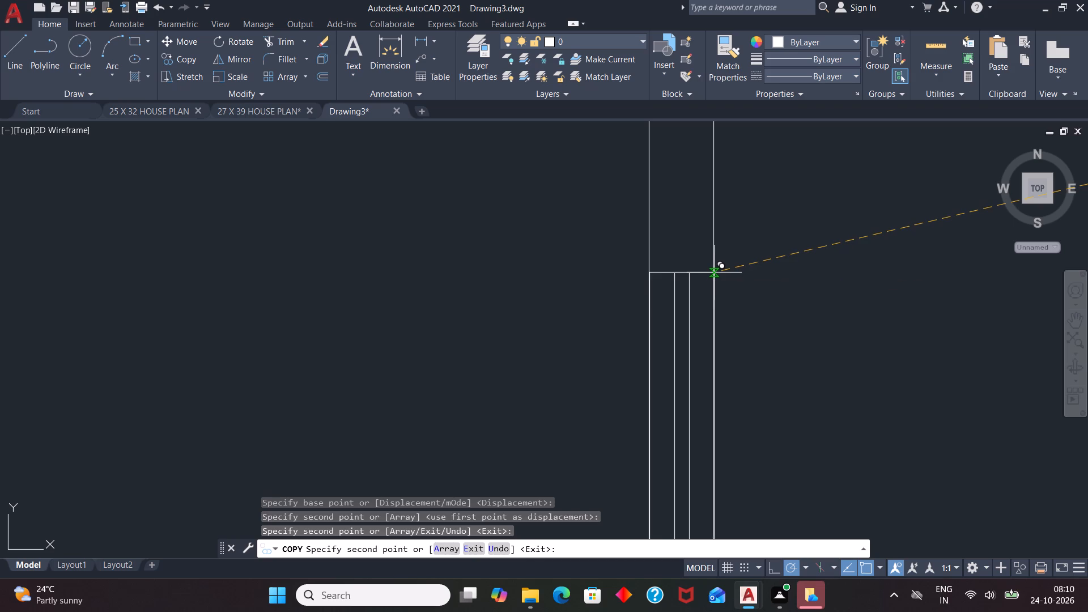
{"action": "left_click", "coordinate": [714, 273]}
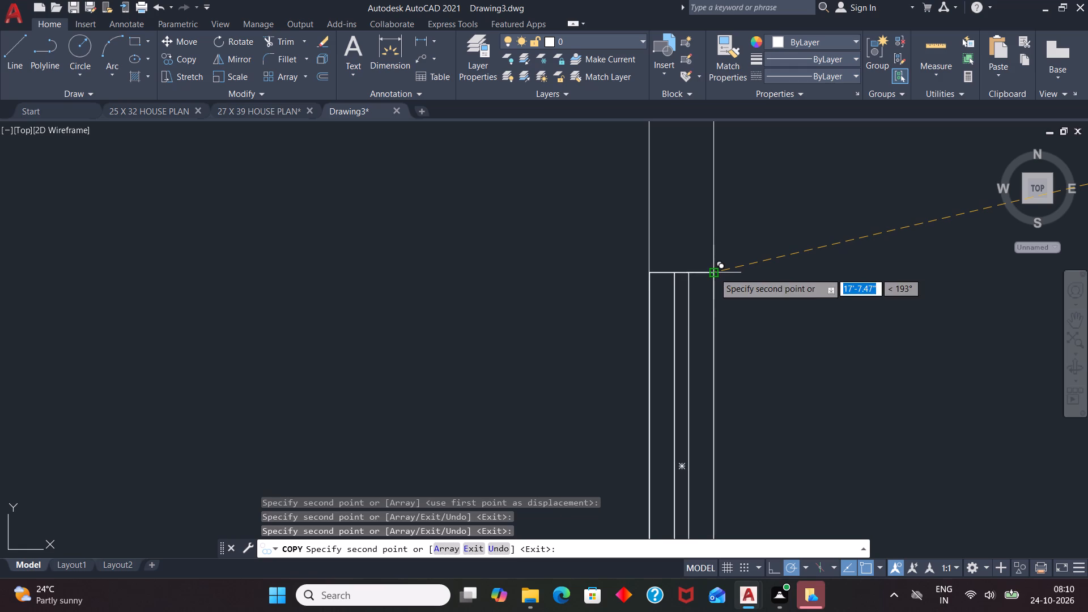
{"action": "scroll", "coordinate": [766, 212], "scroll_direction": "down", "scroll_amount": 3}
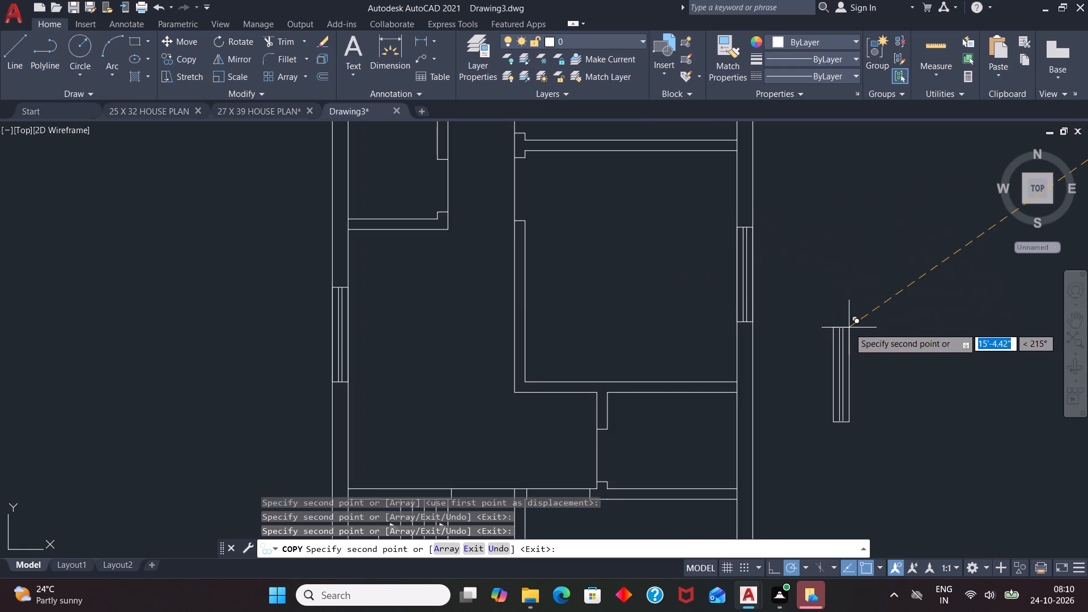
{"action": "key", "text": "space"}
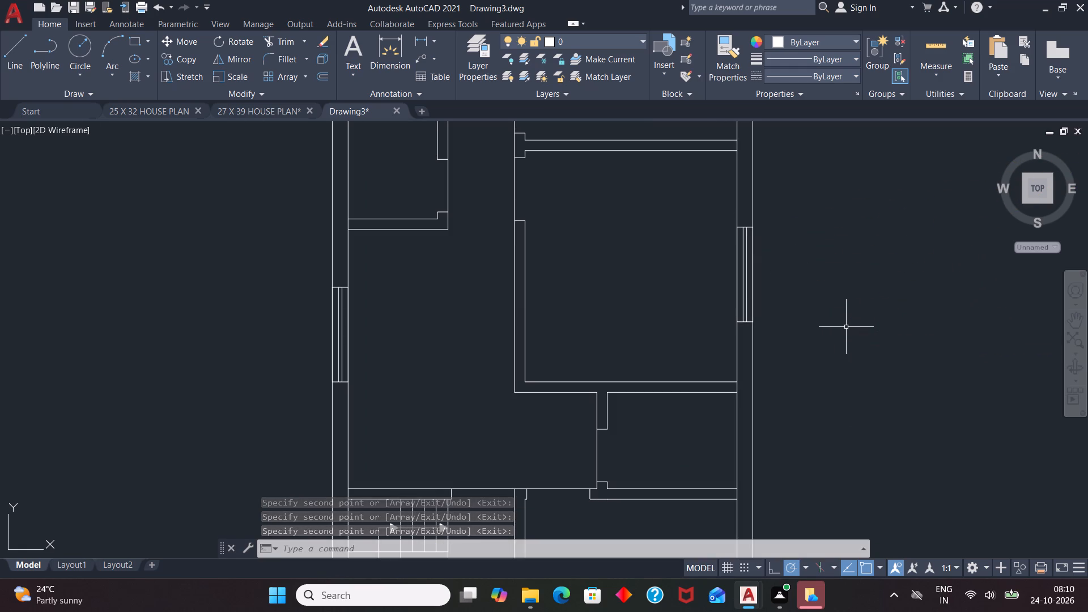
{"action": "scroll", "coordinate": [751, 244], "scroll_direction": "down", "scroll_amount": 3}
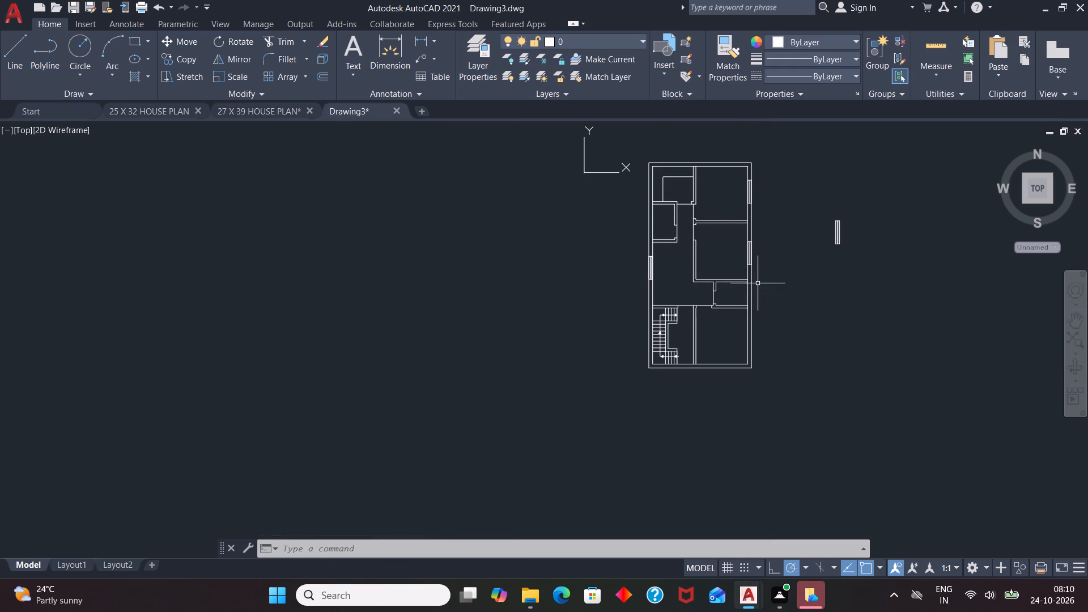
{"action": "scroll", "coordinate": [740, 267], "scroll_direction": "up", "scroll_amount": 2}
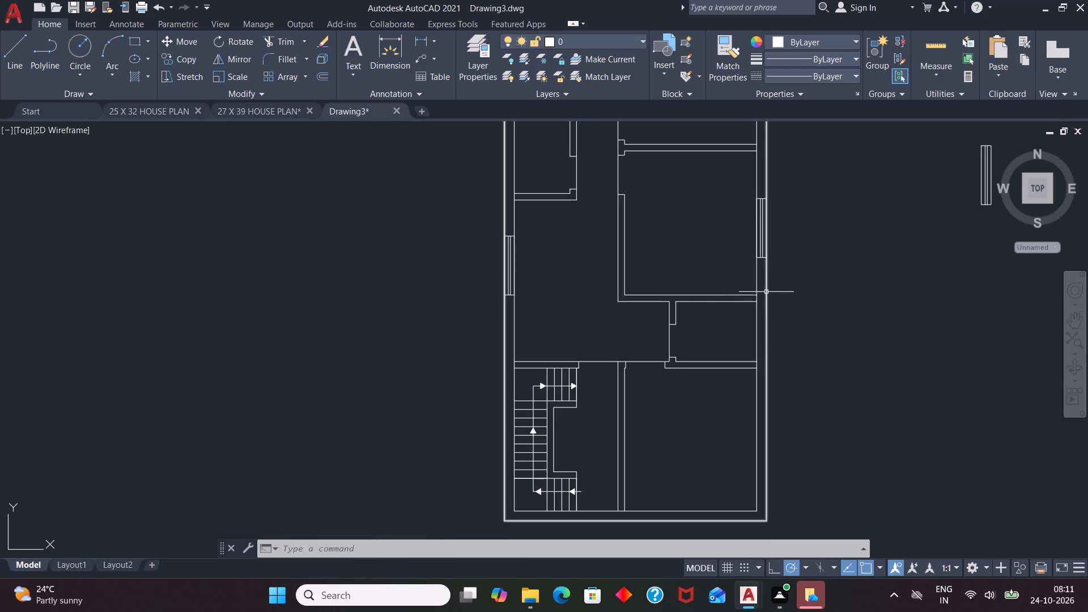
Rotate the spare window group beside the plan to horizontal about the midpoint of its top edge.
{"action": "scroll", "coordinate": [766, 302], "scroll_direction": "down", "scroll_amount": 1}
{"action": "left_click", "coordinate": [904, 219]}
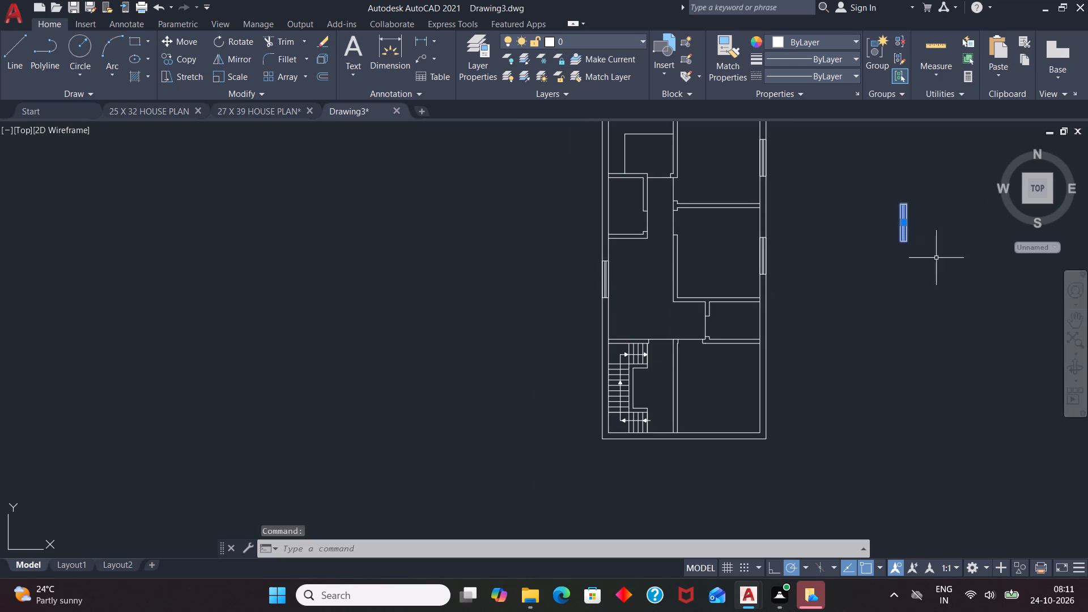
{"action": "type", "text": "RO"}
{"action": "key", "text": "Return"}
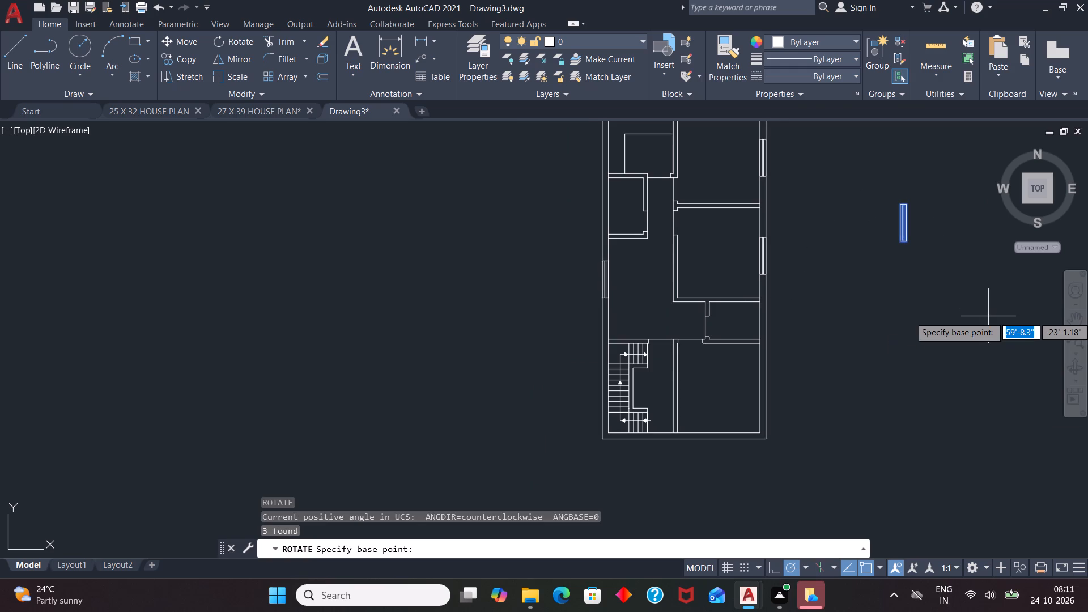
{"action": "left_click", "coordinate": [903, 206]}
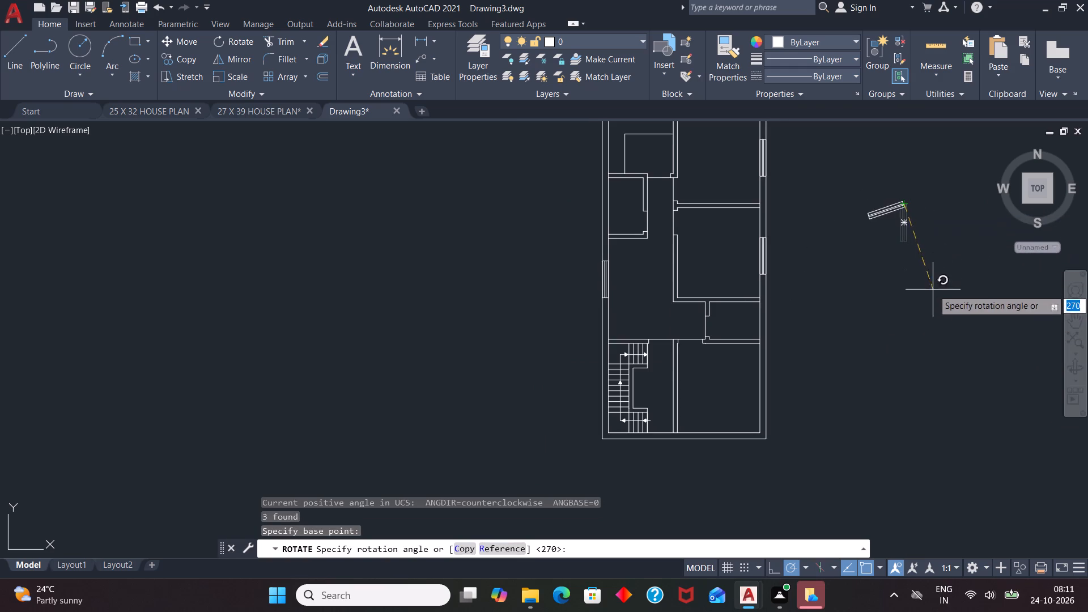
{"action": "left_click", "coordinate": [902, 383]}
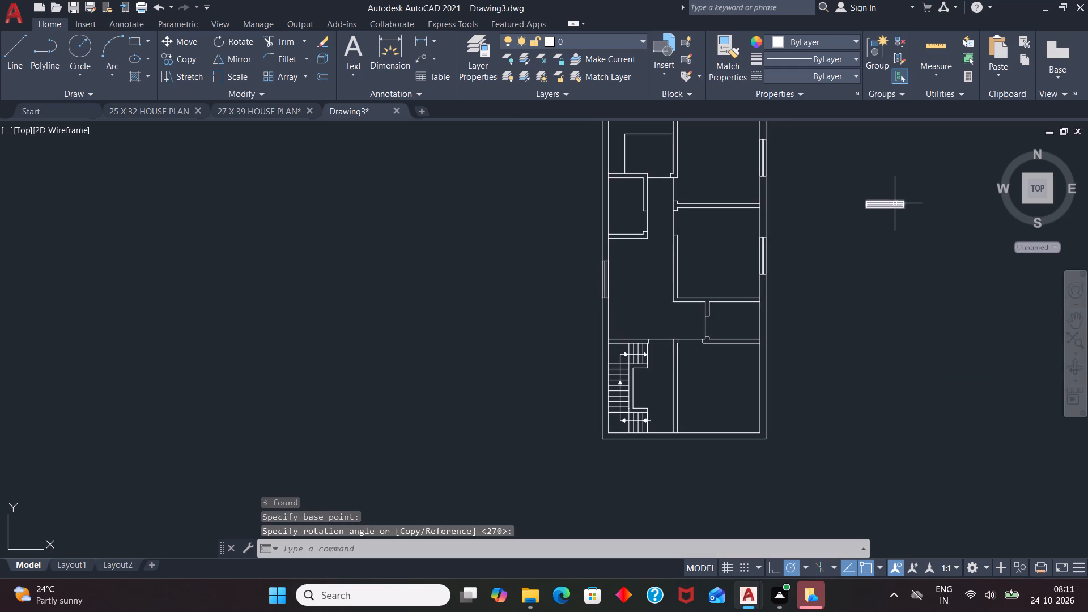
Move the horizontal window from its top-right corner into the bottom outer wall of the lower-right room.
{"action": "left_click", "coordinate": [895, 205]}
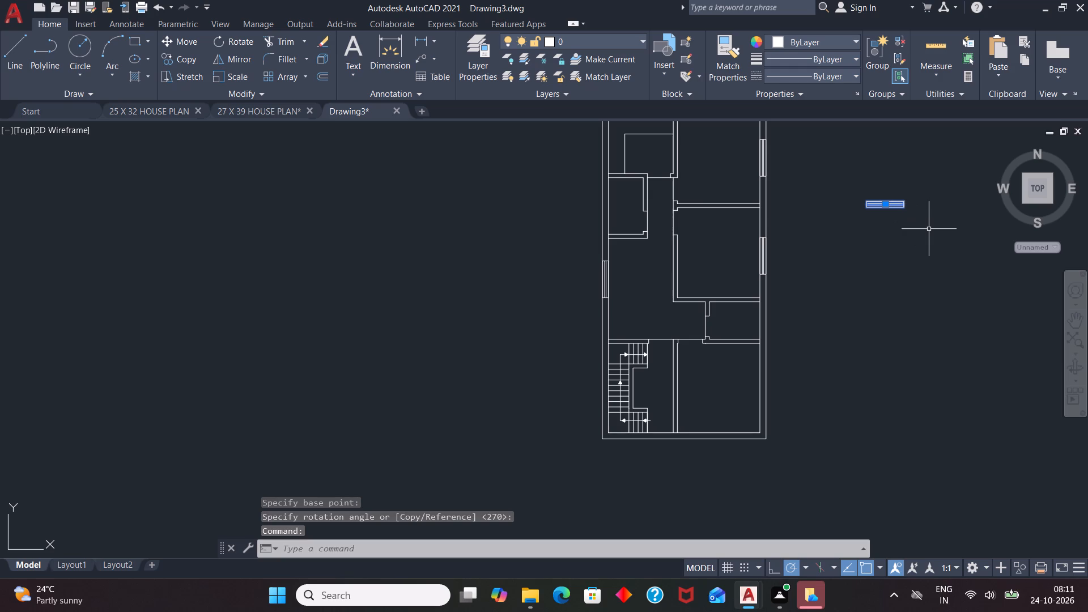
{"action": "key", "text": "c"}
{"action": "key", "text": "BackSpace"}
{"action": "key", "text": "m"}
{"action": "key", "text": "Return"}
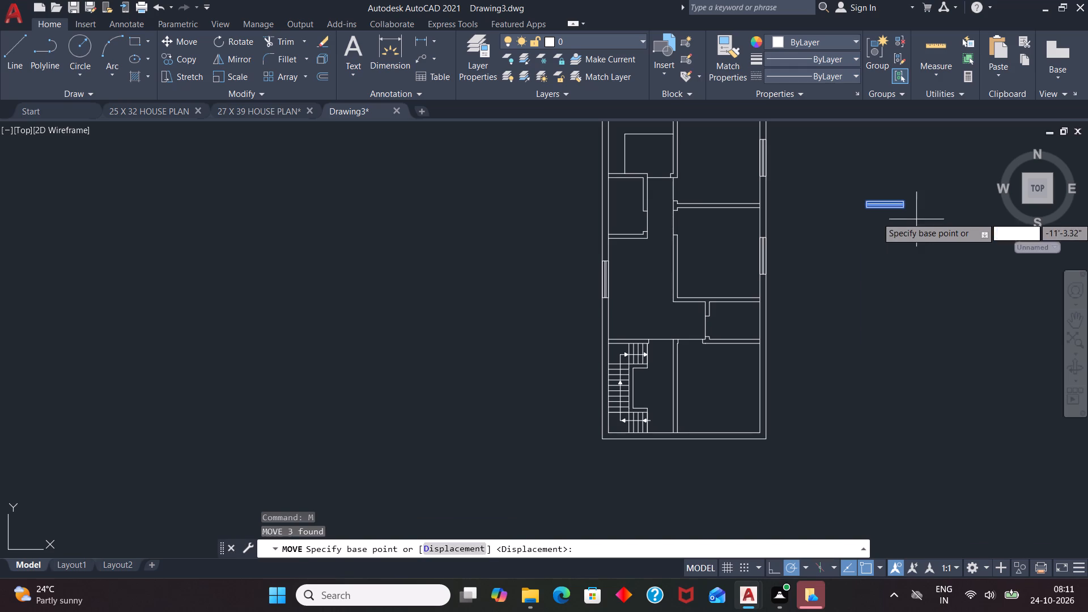
{"action": "left_click", "coordinate": [904, 195]}
{"action": "scroll", "coordinate": [728, 431], "scroll_direction": "up", "scroll_amount": 5}
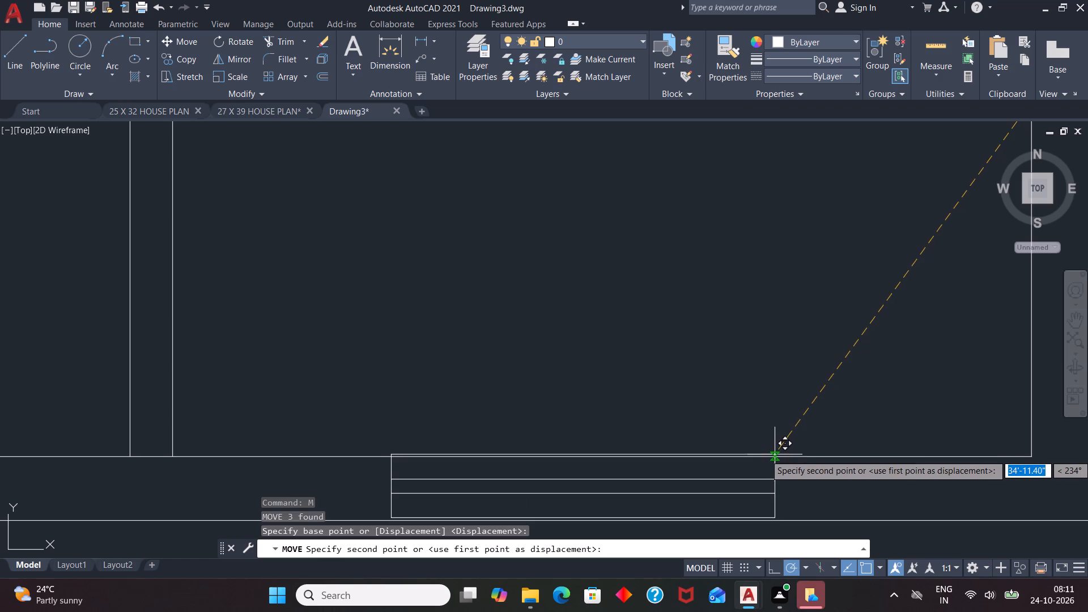
{"action": "scroll", "coordinate": [777, 456], "scroll_direction": "up", "scroll_amount": 3}
{"action": "left_click", "coordinate": [782, 462]}
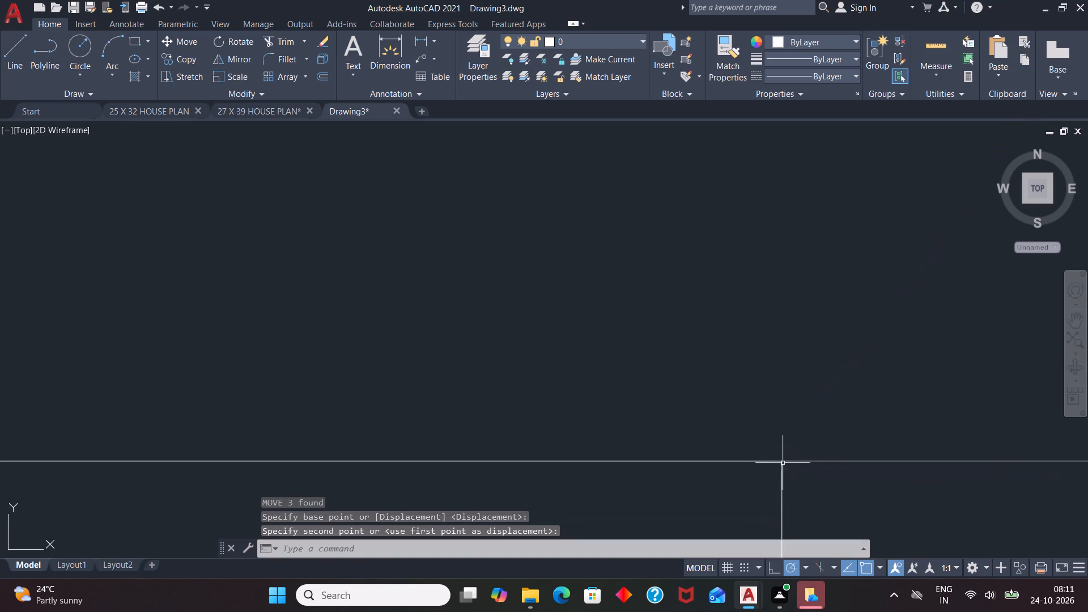
{"action": "scroll", "coordinate": [814, 367], "scroll_direction": "down", "scroll_amount": 5}
{"action": "scroll", "coordinate": [909, 411], "scroll_direction": "down", "scroll_amount": 1}
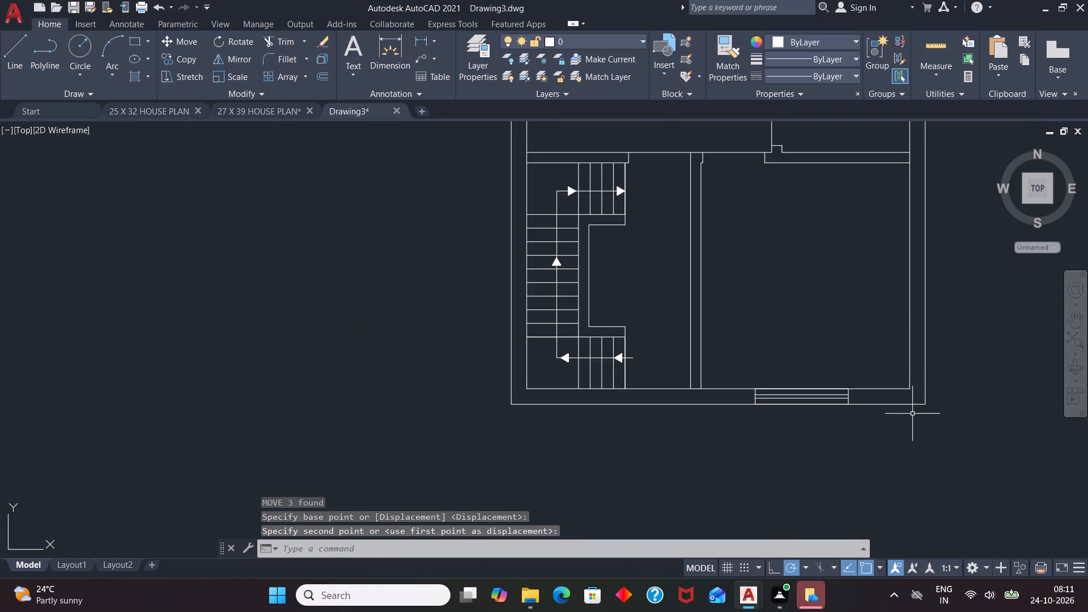
{"action": "scroll", "coordinate": [920, 426], "scroll_direction": "down", "scroll_amount": 2}
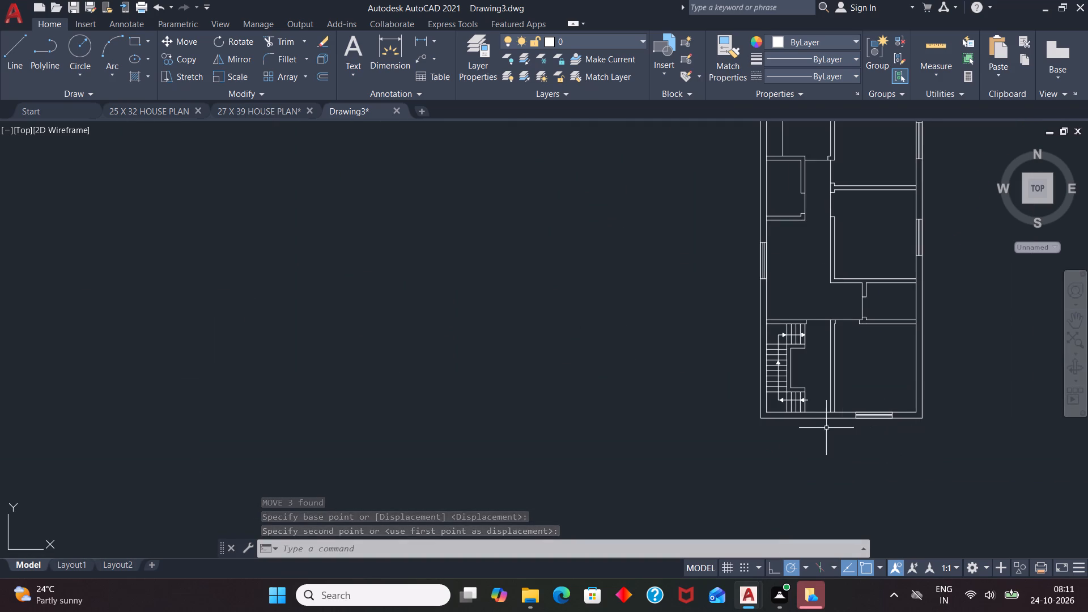
{"action": "scroll", "coordinate": [788, 421], "scroll_direction": "down", "scroll_amount": 2}
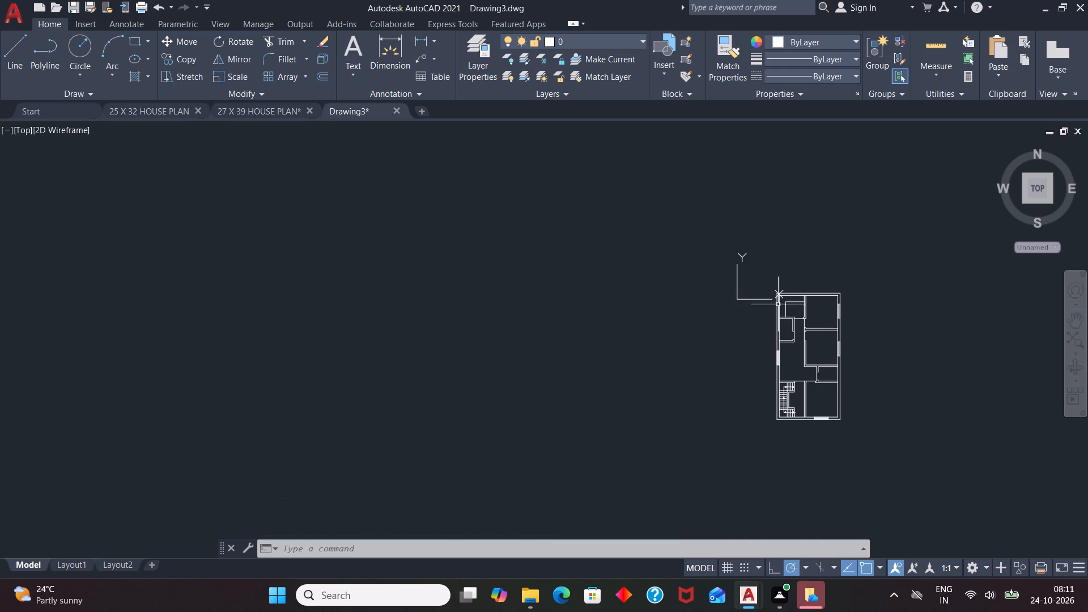
Move the UCS origin to the empty area farther to the left of the plan.
{"action": "scroll", "coordinate": [802, 303], "scroll_direction": "up", "scroll_amount": 4}
{"action": "scroll", "coordinate": [690, 283], "scroll_direction": "down", "scroll_amount": 4}
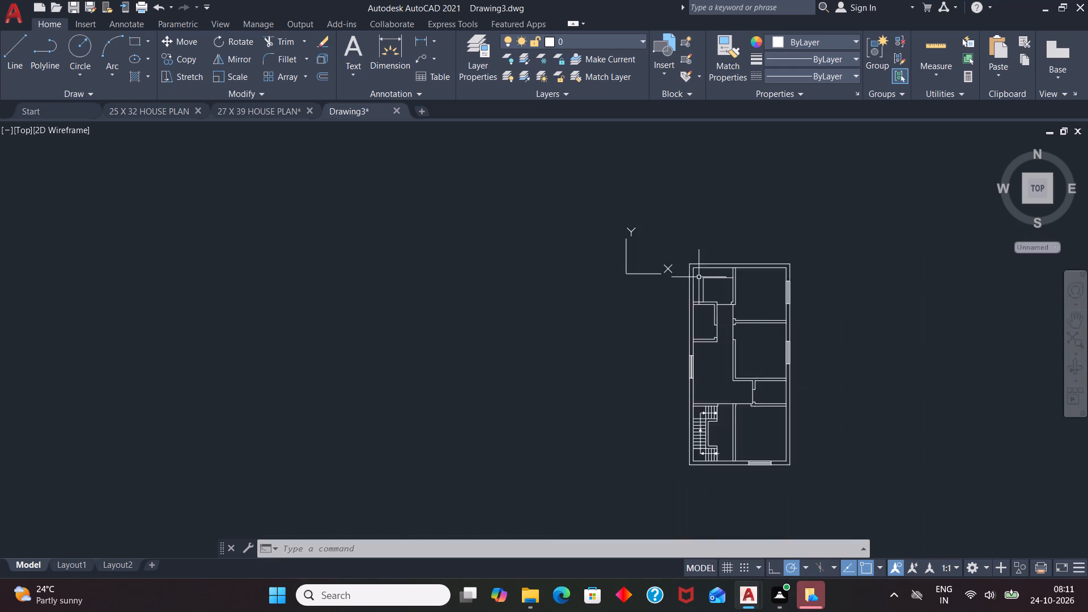
{"action": "left_click", "coordinate": [650, 274]}
{"action": "left_click", "coordinate": [654, 274]}
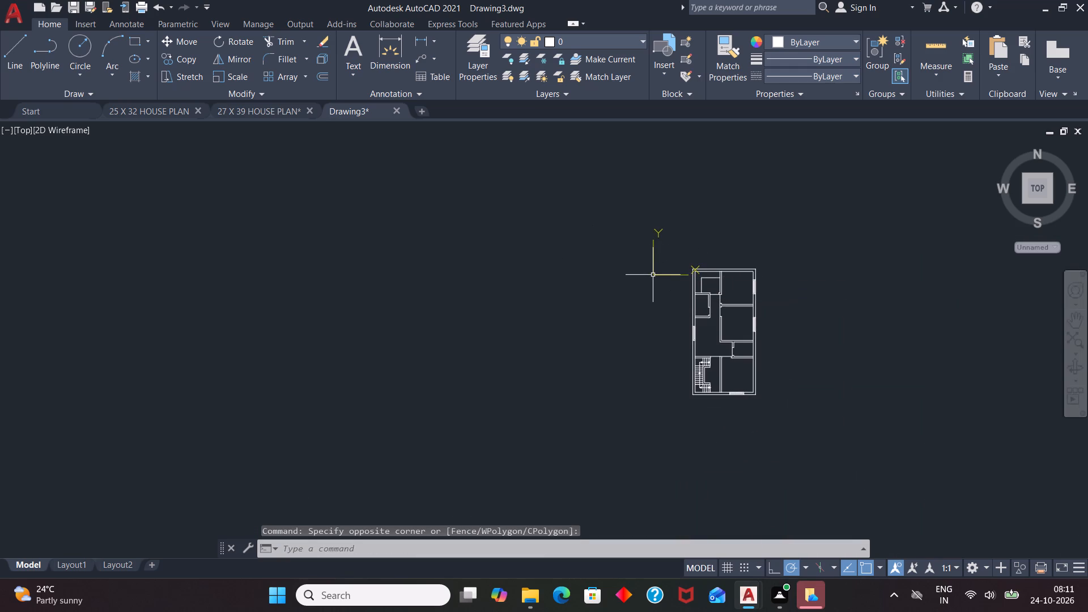
{"action": "left_click", "coordinate": [653, 275]}
{"action": "left_click_drag", "start_coordinate": [654, 276], "coordinate": [643, 279]}
{"action": "left_click", "coordinate": [517, 273]}
{"action": "scroll", "coordinate": [820, 280], "scroll_direction": "up", "scroll_amount": 2}
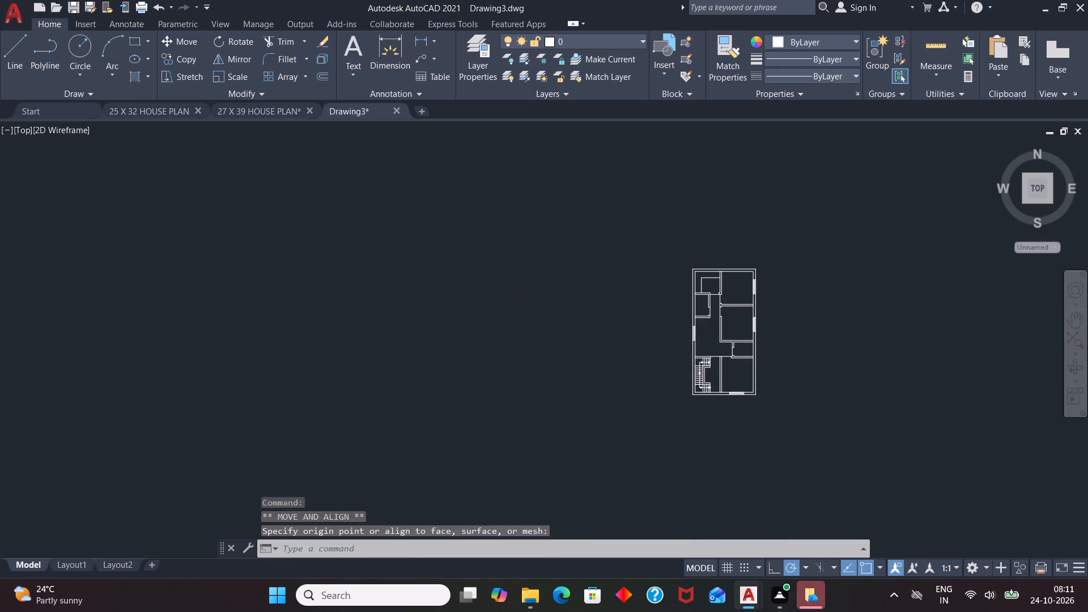
{"action": "left_click", "coordinate": [761, 266]}
{"action": "left_click", "coordinate": [781, 254]}
{"action": "scroll", "coordinate": [781, 254], "scroll_direction": "down", "scroll_amount": 1}
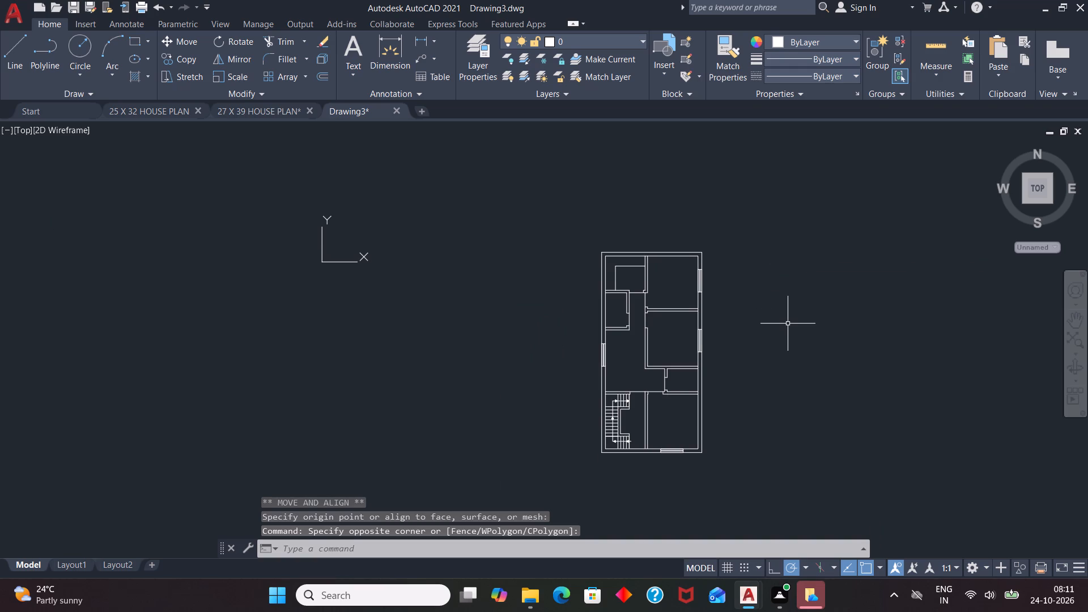
Draw a 9" by 34" upright rectangle in the empty space to the right of the plan for a smaller window.
{"action": "type", "text": "RE"}
{"action": "key", "text": "c"}
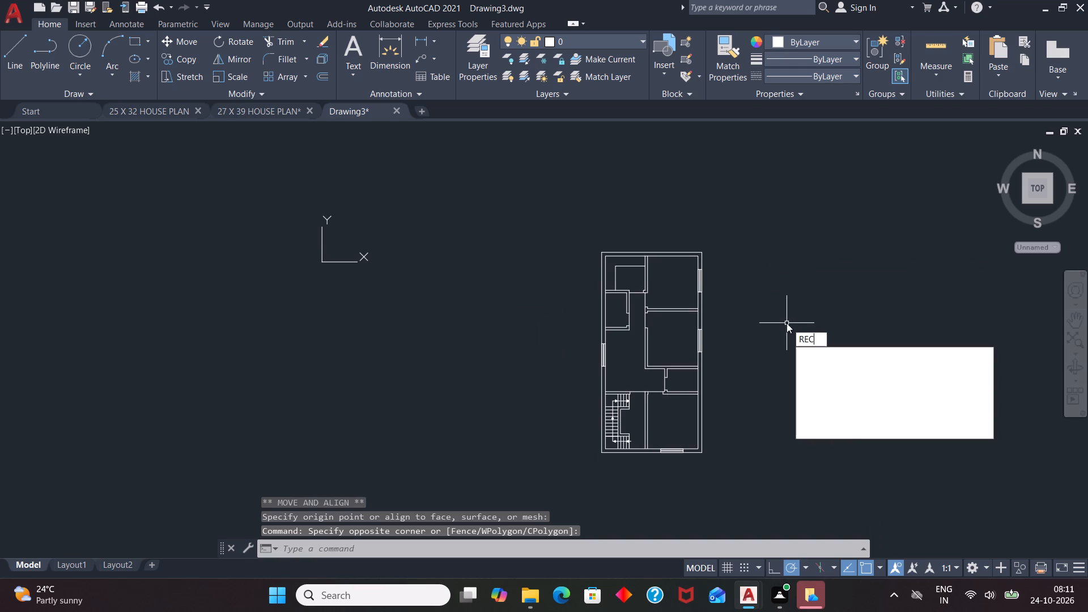
{"action": "key", "text": "Return"}
{"action": "left_click", "coordinate": [812, 244]}
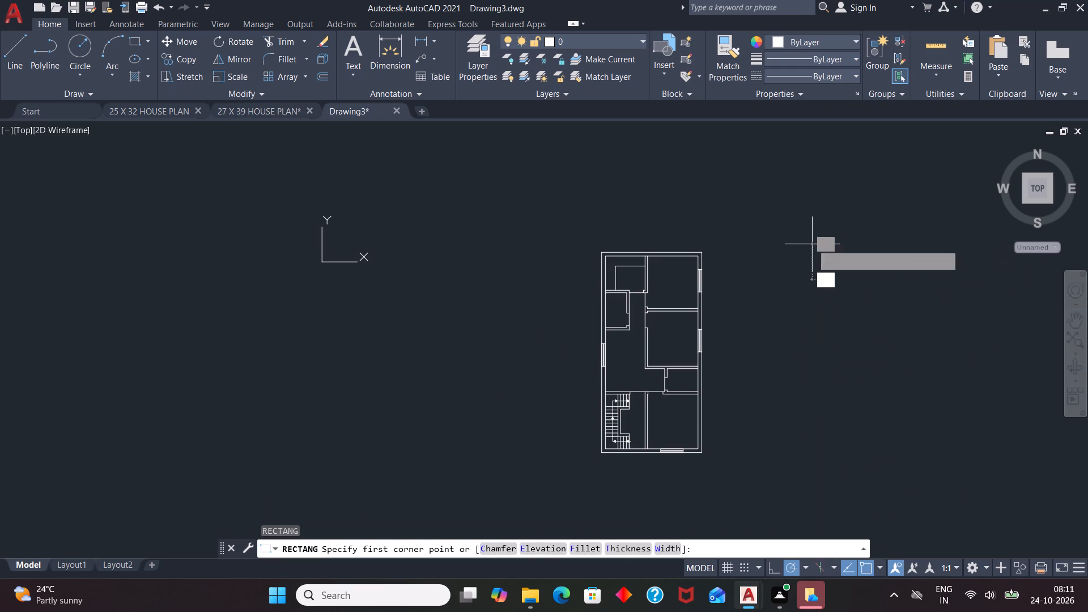
{"action": "key", "text": "9"}
{"action": "key", "text": "Tab"}
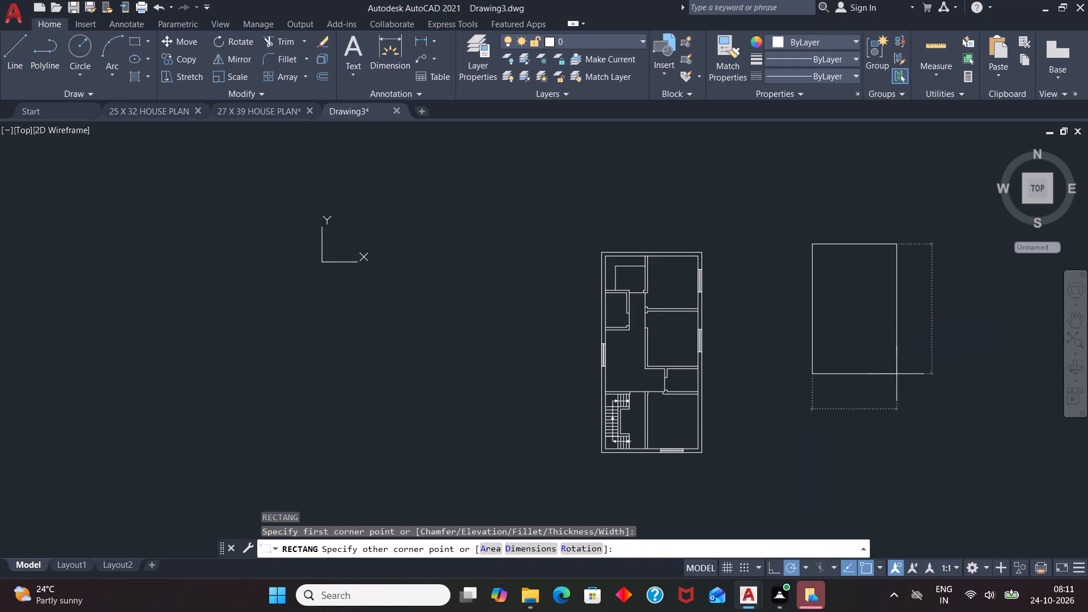
{"action": "type", "text": "34"}
{"action": "key", "text": "Return"}
Draw a vertical centre line between the top and bottom edge midpoints of the new small window rectangle.
{"action": "key", "text": "l"}
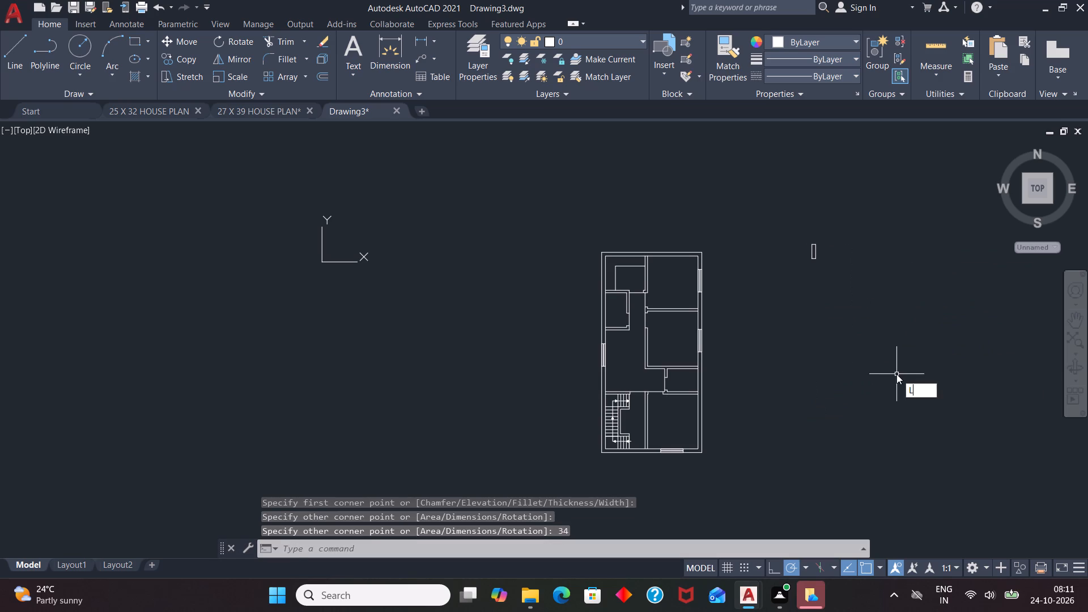
{"action": "key", "text": "Return"}
{"action": "scroll", "coordinate": [828, 300], "scroll_direction": "up", "scroll_amount": 3}
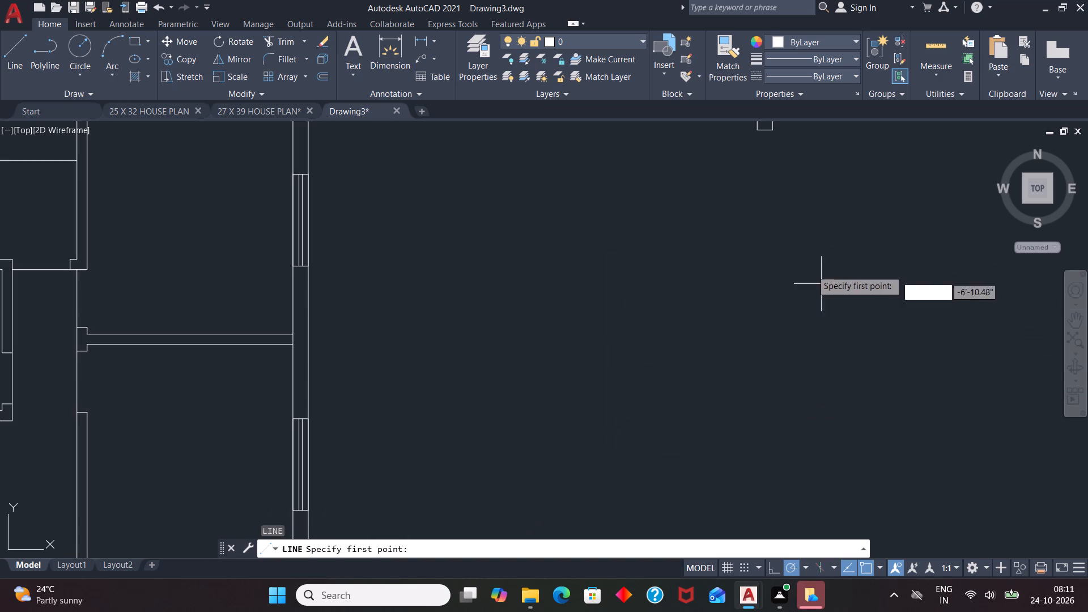
{"action": "scroll", "coordinate": [851, 359], "scroll_direction": "down", "scroll_amount": 2}
{"action": "scroll", "coordinate": [819, 251], "scroll_direction": "up", "scroll_amount": 2}
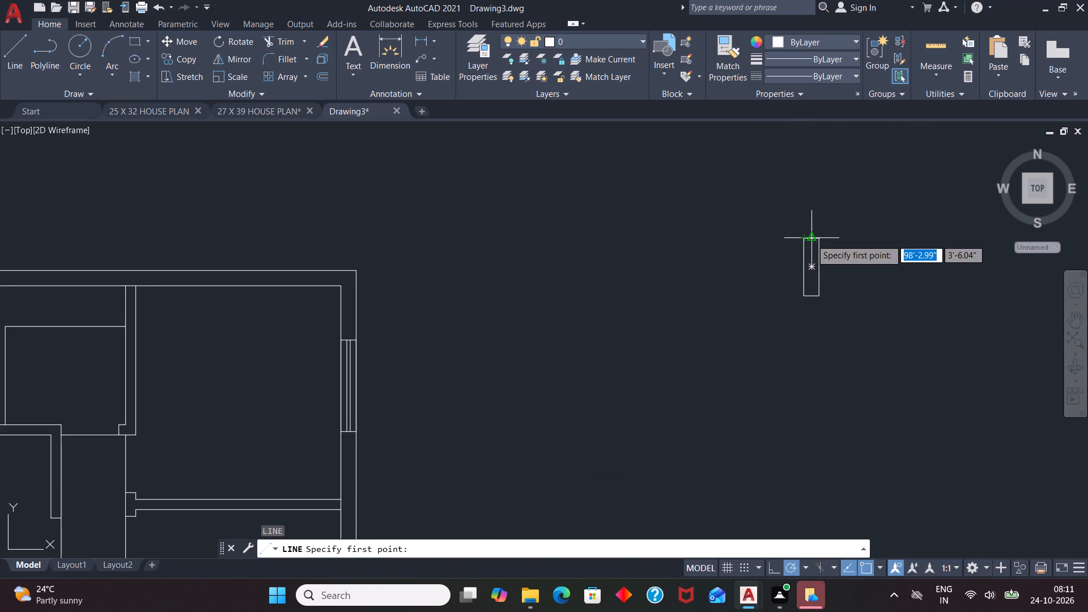
{"action": "scroll", "coordinate": [807, 241], "scroll_direction": "up", "scroll_amount": 2}
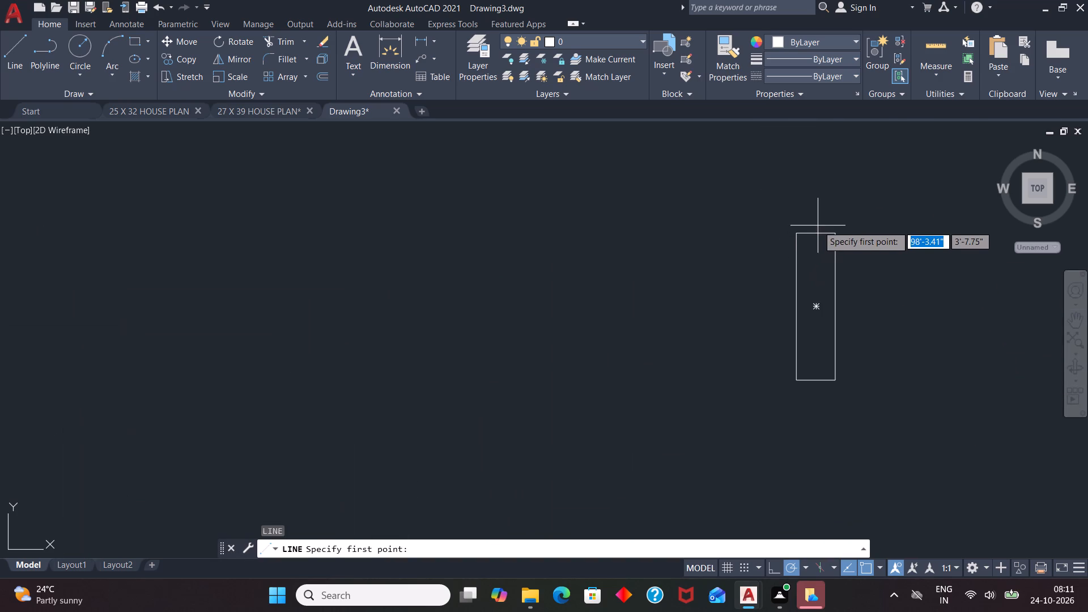
{"action": "left_click", "coordinate": [816, 229]}
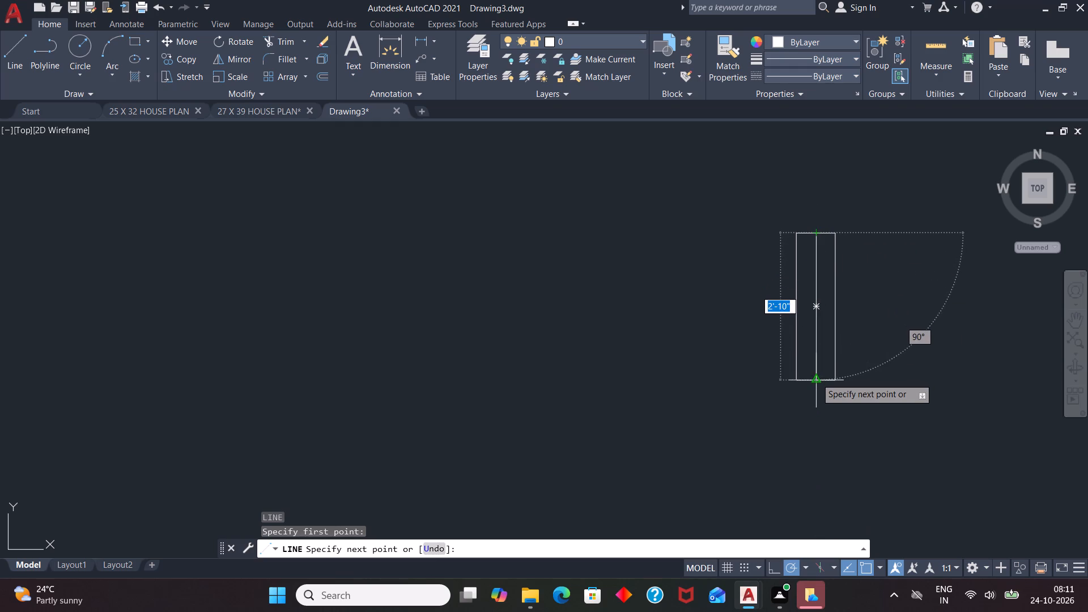
{"action": "left_click", "coordinate": [816, 378]}
{"action": "key", "text": "space"}
Offset the small window's centre line by 1" to both sides.
{"action": "type", "text": "O"}
{"action": "key", "text": "Return"}
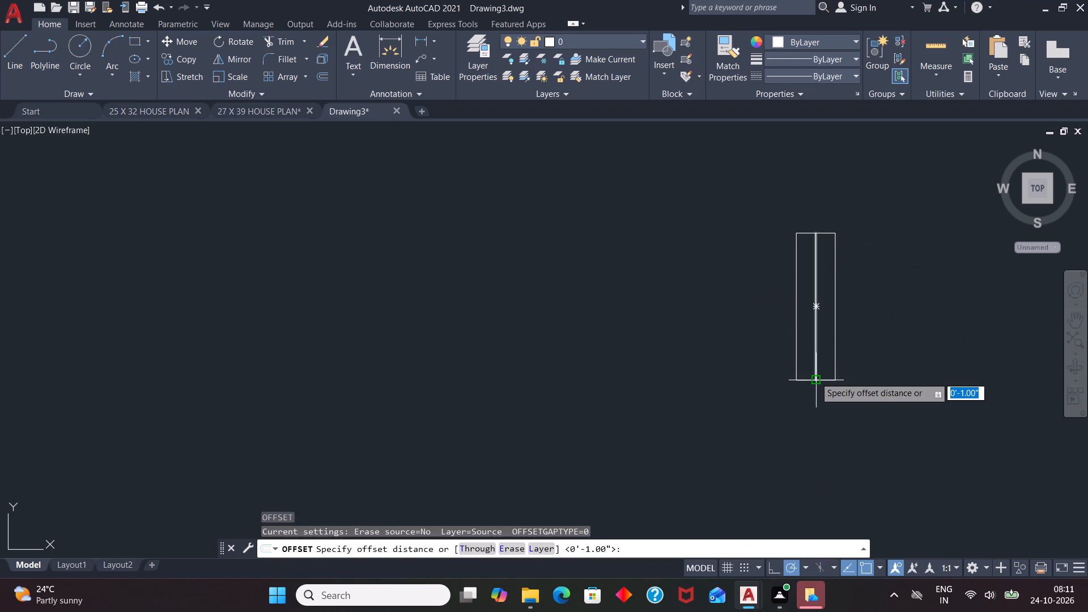
{"action": "key", "text": "1"}
{"action": "key", "text": "Return"}
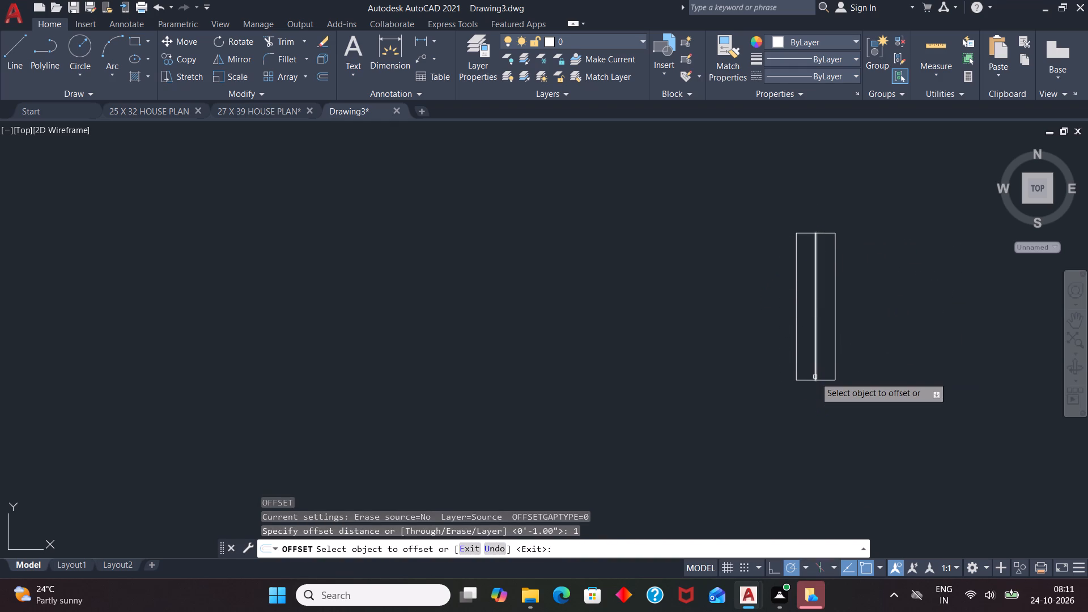
{"action": "left_click", "coordinate": [815, 376]}
{"action": "left_click", "coordinate": [792, 382]}
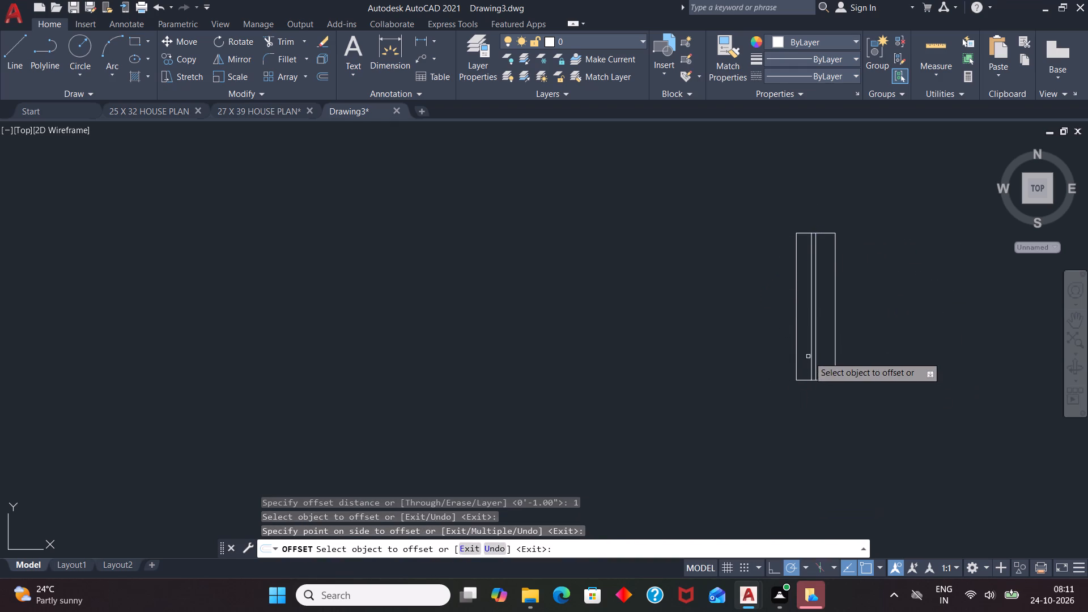
{"action": "scroll", "coordinate": [814, 348], "scroll_direction": "up", "scroll_amount": 2}
{"action": "left_click", "coordinate": [817, 339]}
{"action": "left_click", "coordinate": [831, 331]}
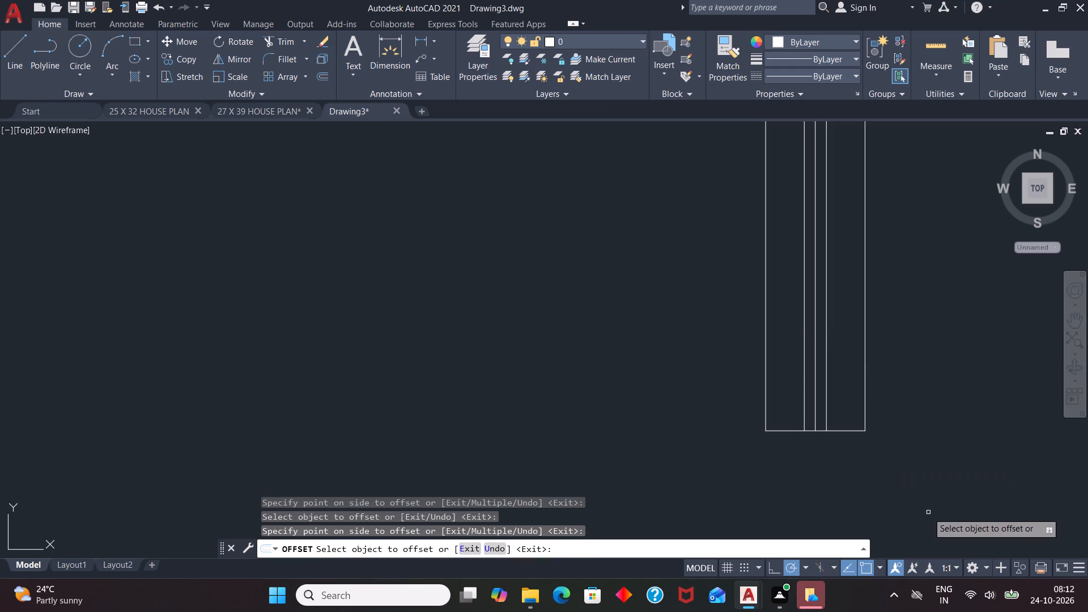
{"action": "key", "text": "space"}
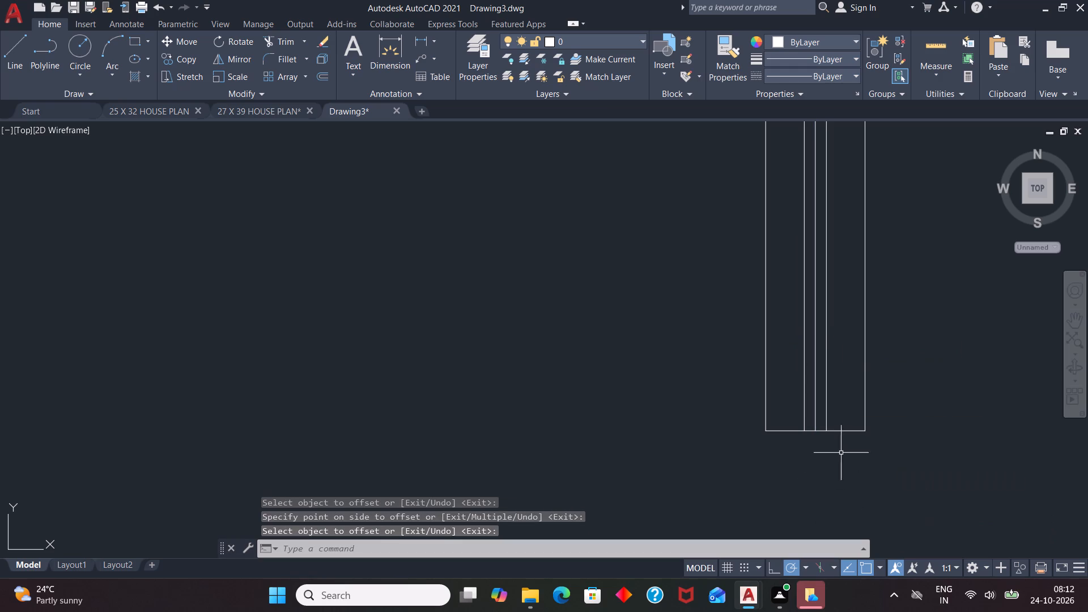
Delete the original centre line between the two offset lines of the small window.
{"action": "left_click", "coordinate": [815, 376]}
{"action": "key", "text": "Delete"}
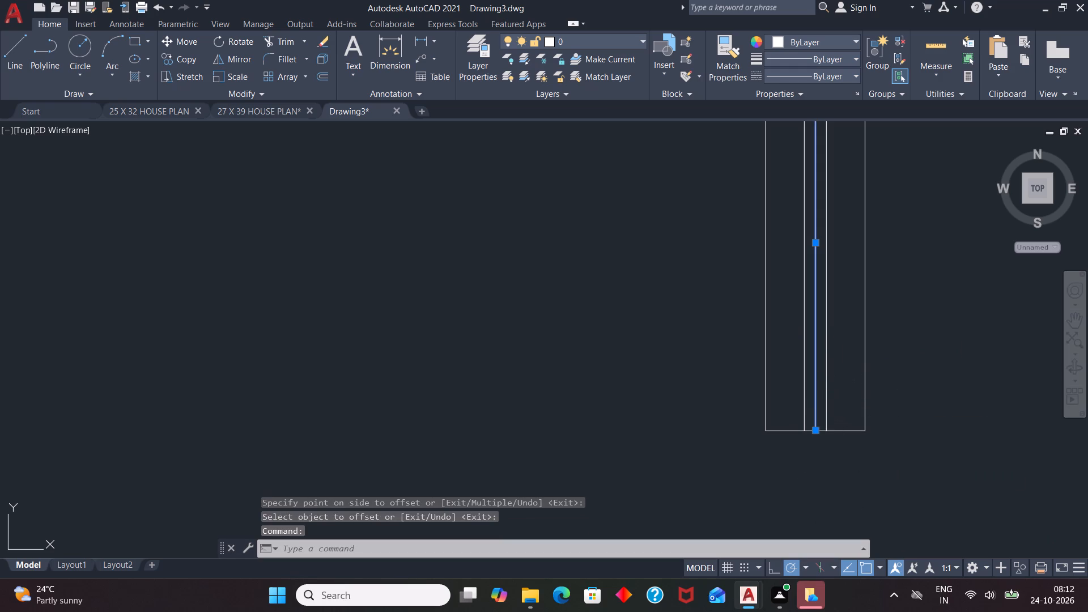
Group the small window rectangle and its two inner lines into one object.
{"action": "scroll", "coordinate": [902, 410], "scroll_direction": "down", "scroll_amount": 2}
{"action": "left_click_drag", "start_coordinate": [941, 389], "coordinate": [829, 381]}
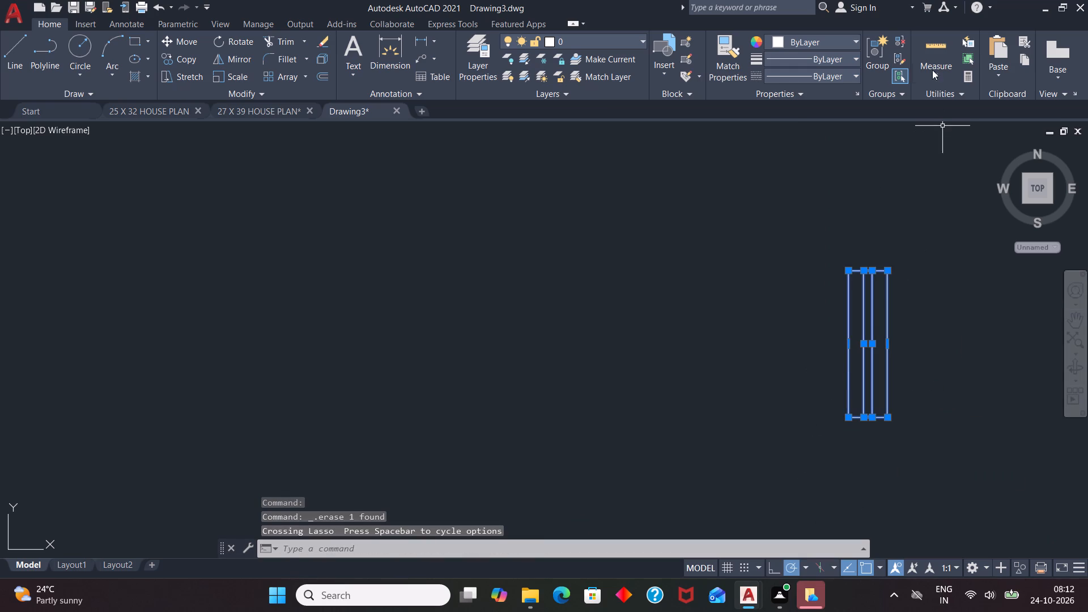
{"action": "left_click", "coordinate": [885, 50]}
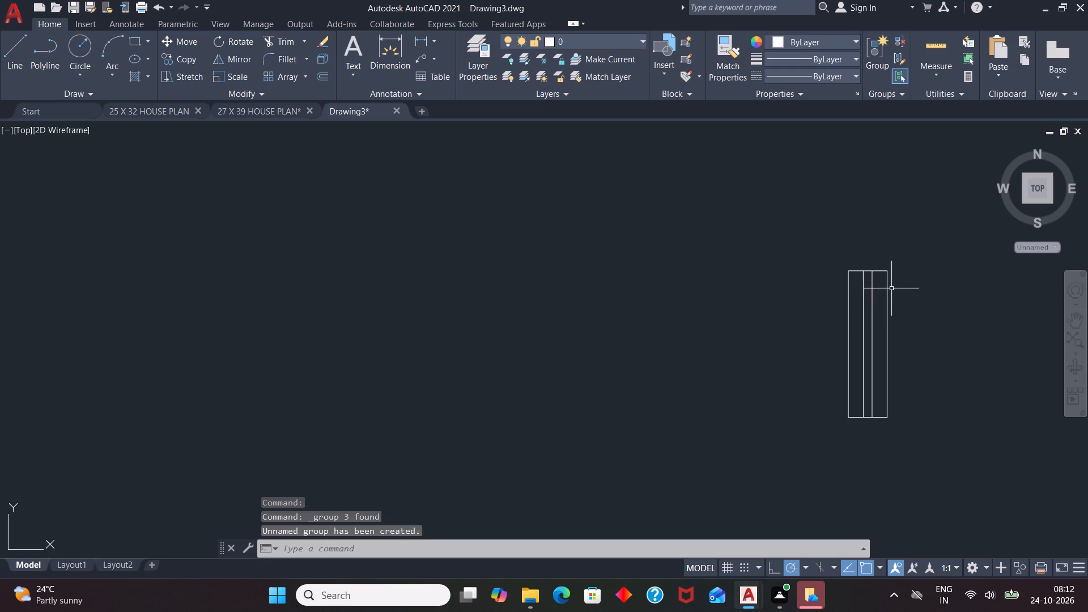
Copy the grouped small window into the left outer wall of the top-left room, beside the inner rectangle.
{"action": "left_click", "coordinate": [887, 289]}
{"action": "scroll", "coordinate": [895, 259], "scroll_direction": "down", "scroll_amount": 4}
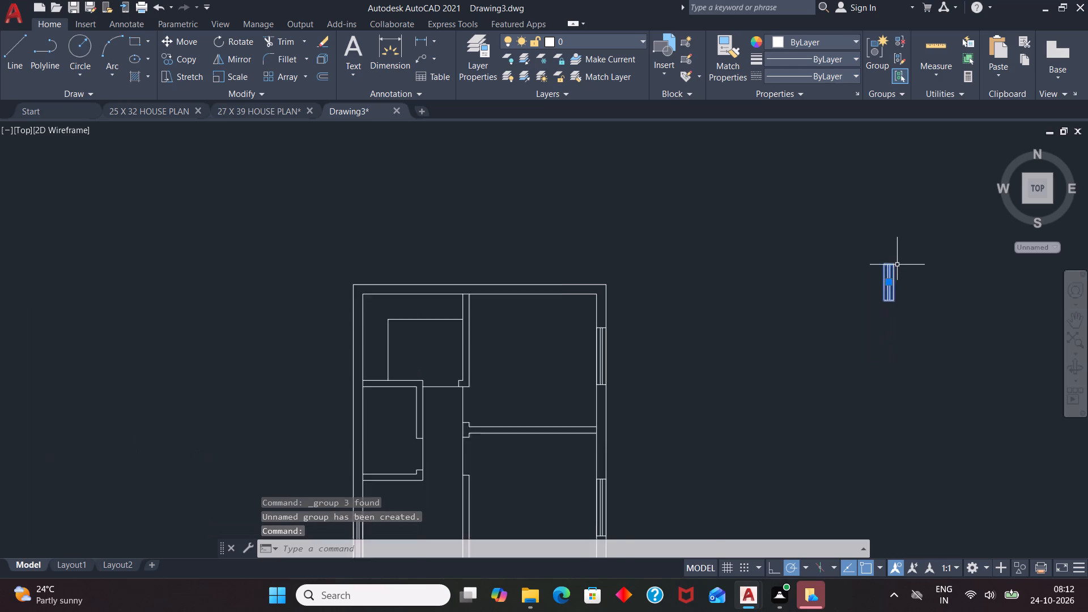
{"action": "type", "text": "CO"}
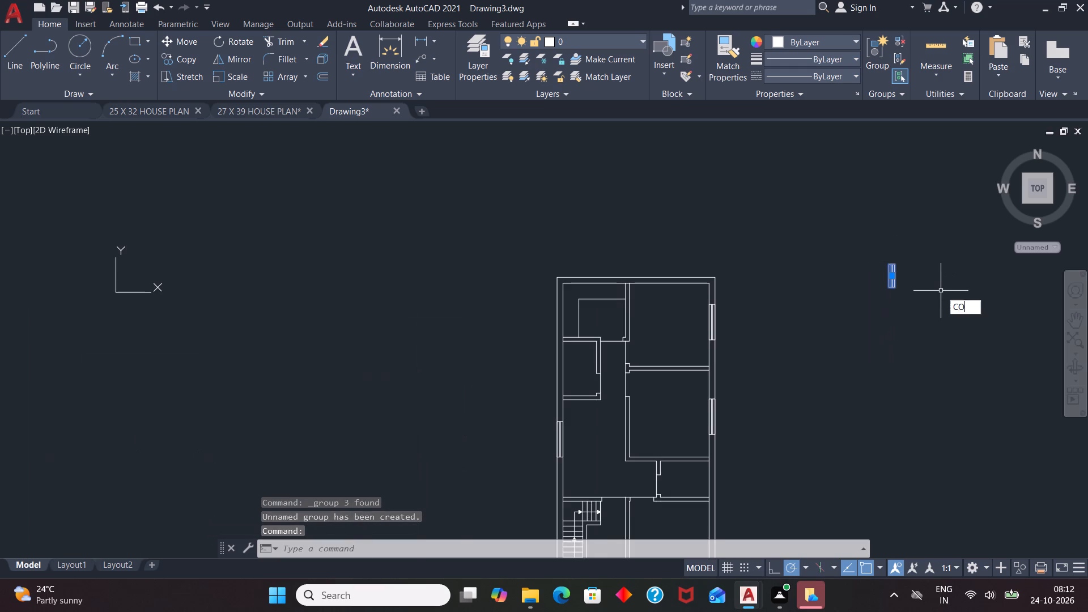
{"action": "key", "text": "Return"}
{"action": "left_click", "coordinate": [902, 265]}
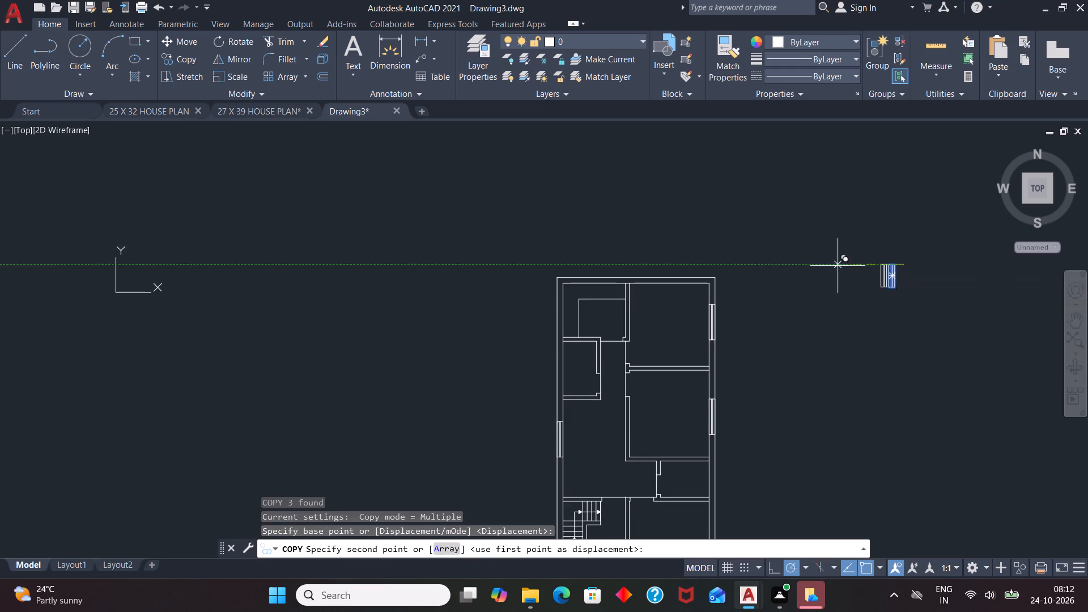
{"action": "scroll", "coordinate": [551, 303], "scroll_direction": "up", "scroll_amount": 4}
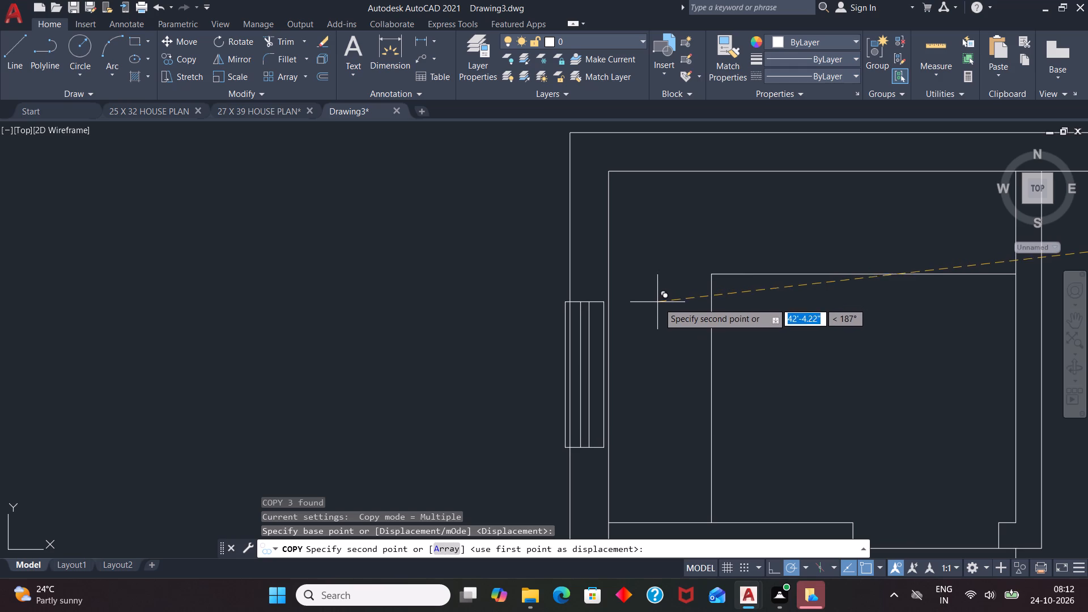
{"action": "left_click", "coordinate": [662, 304]}
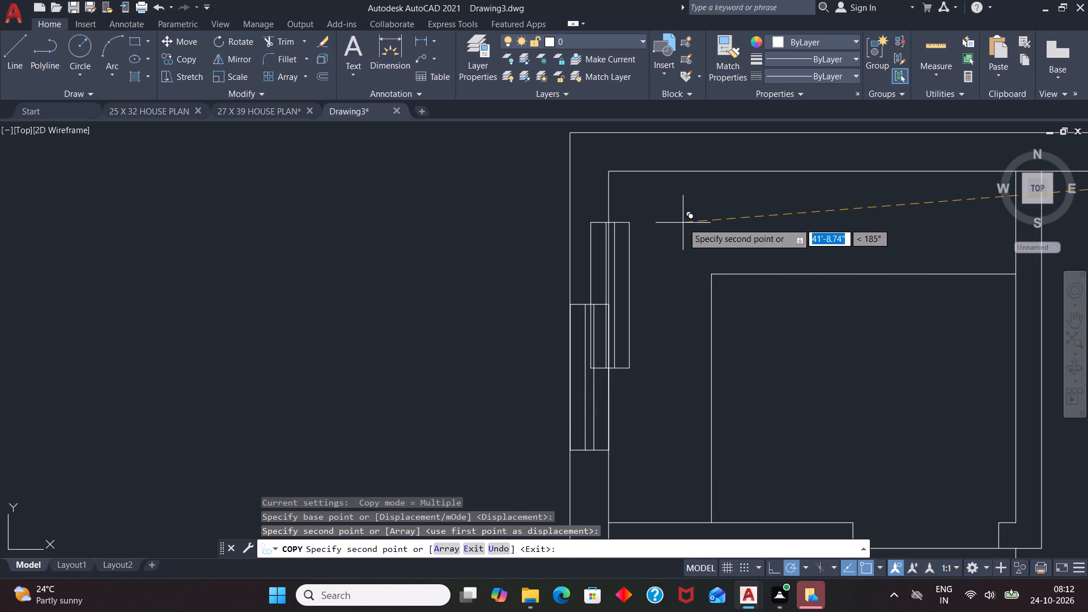
{"action": "key", "text": "space"}
Delete the leftover small window group outside the plan.
{"action": "scroll", "coordinate": [656, 218], "scroll_direction": "down", "scroll_amount": 1}
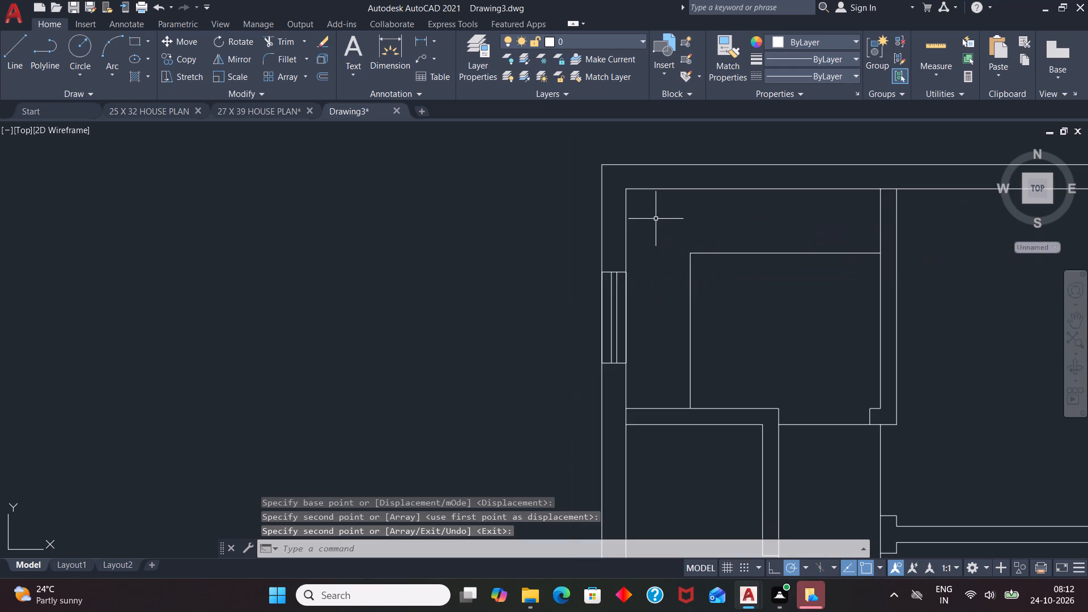
{"action": "scroll", "coordinate": [656, 219], "scroll_direction": "down", "scroll_amount": 2}
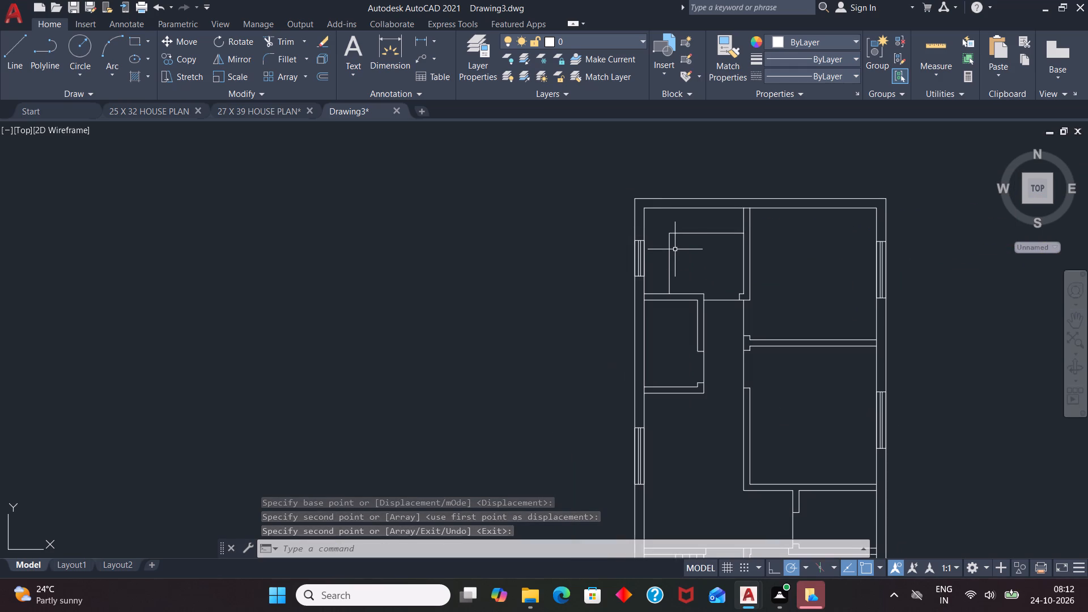
{"action": "scroll", "coordinate": [676, 246], "scroll_direction": "down", "scroll_amount": 1}
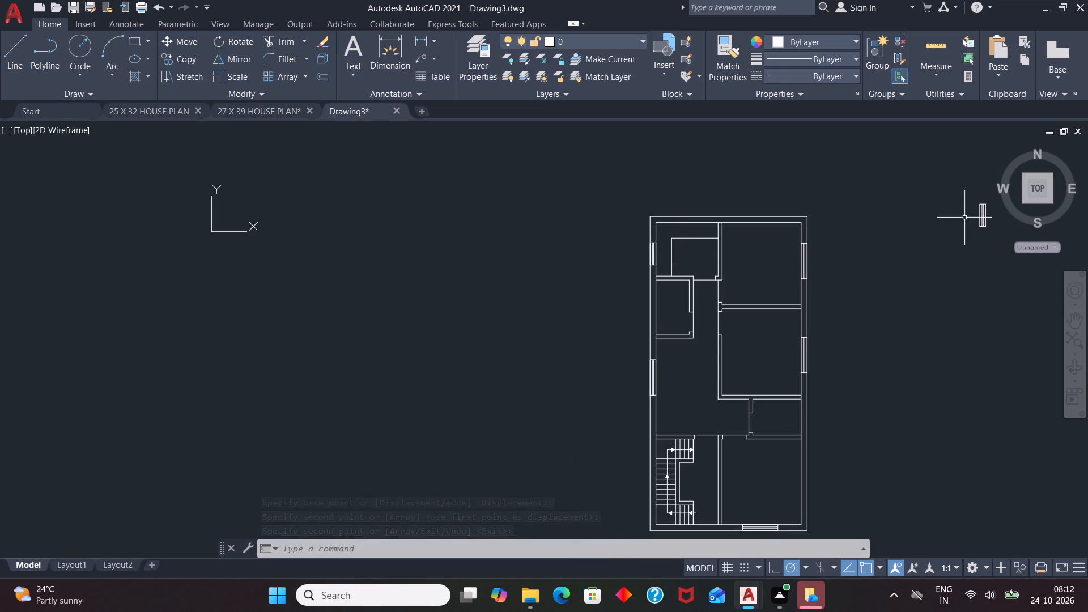
{"action": "left_click", "coordinate": [983, 206]}
{"action": "key", "text": "Delete"}
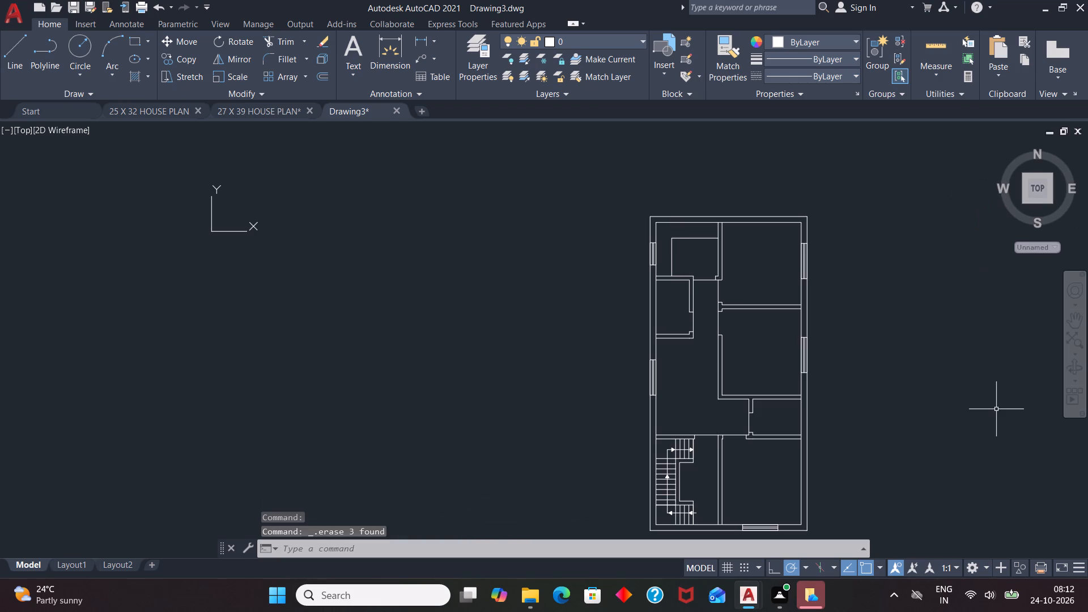
Draw a 9" by 18" rectangle in the empty area beside the plan's right outer wall.
{"action": "type", "text": "REC"}
{"action": "key", "text": "Return"}
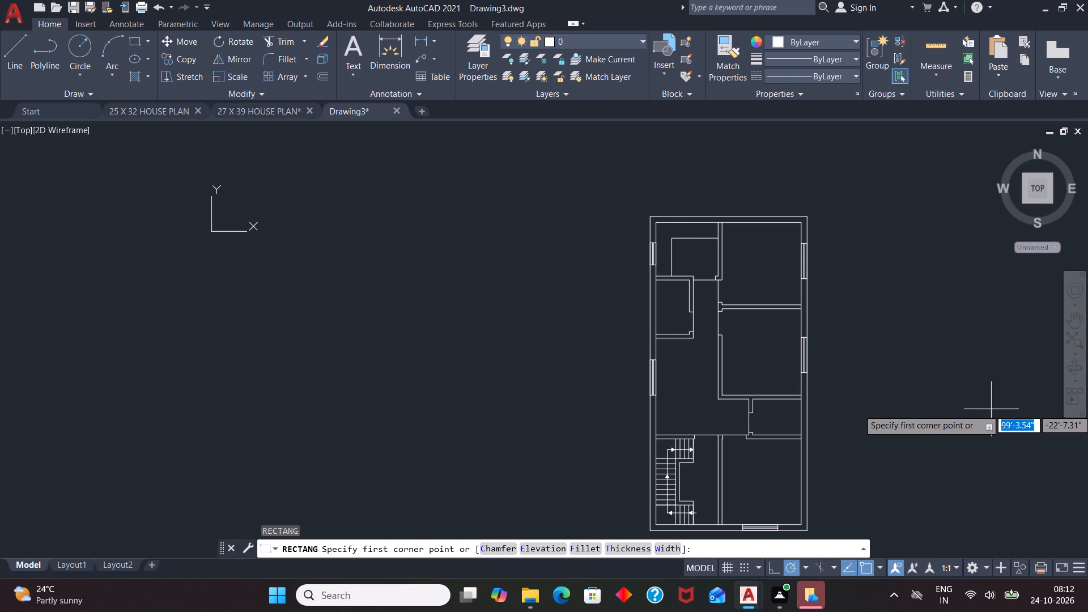
{"action": "left_click", "coordinate": [958, 343]}
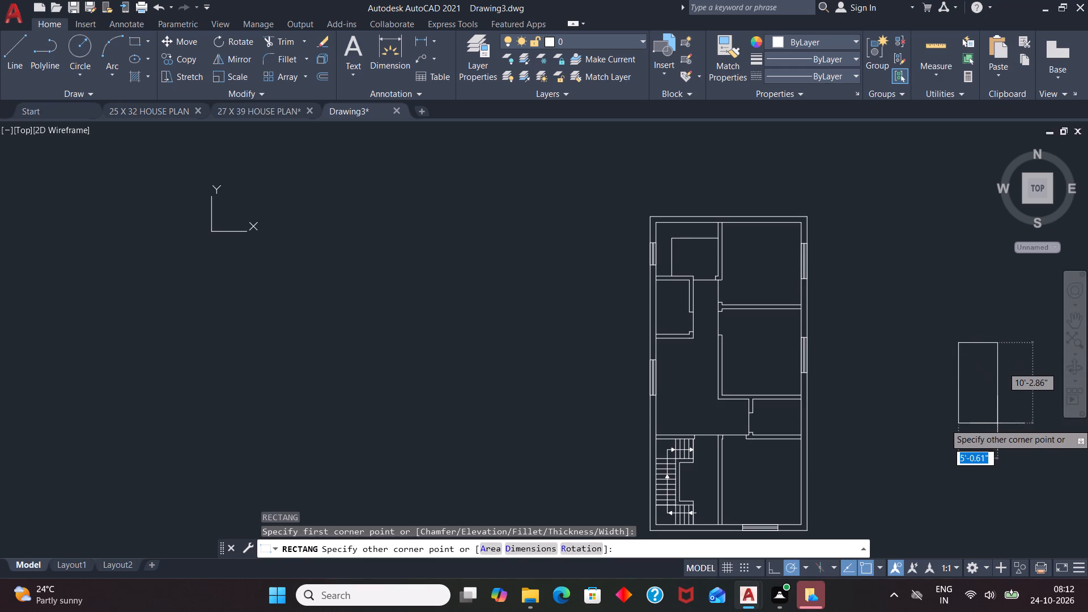
{"action": "key", "text": "9"}
{"action": "key", "text": "Tab"}
{"action": "key", "text": "1"}
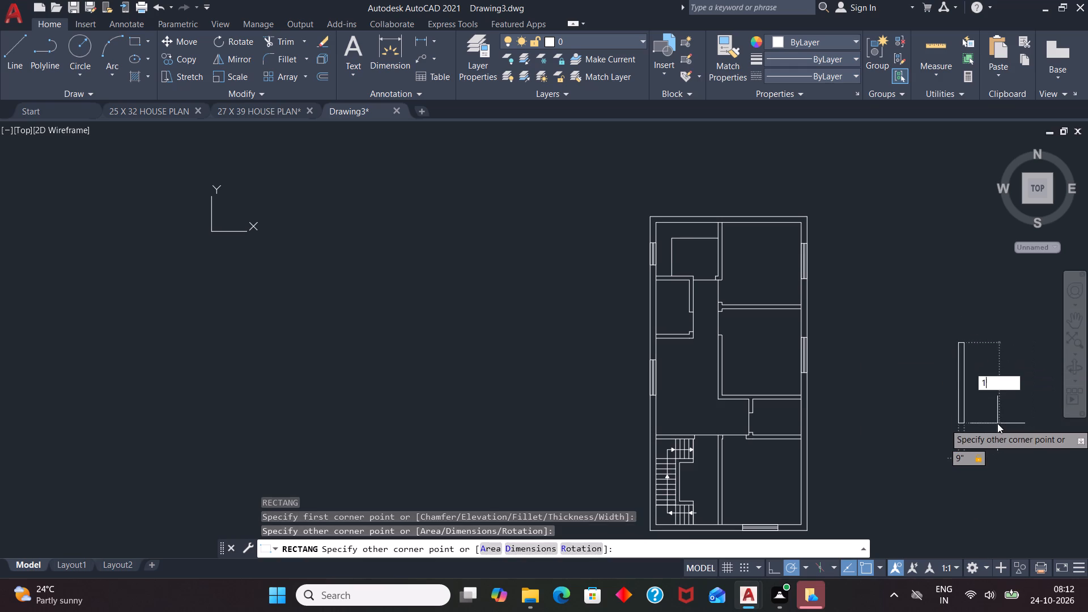
{"action": "key", "text": "8"}
{"action": "key", "text": "Return"}
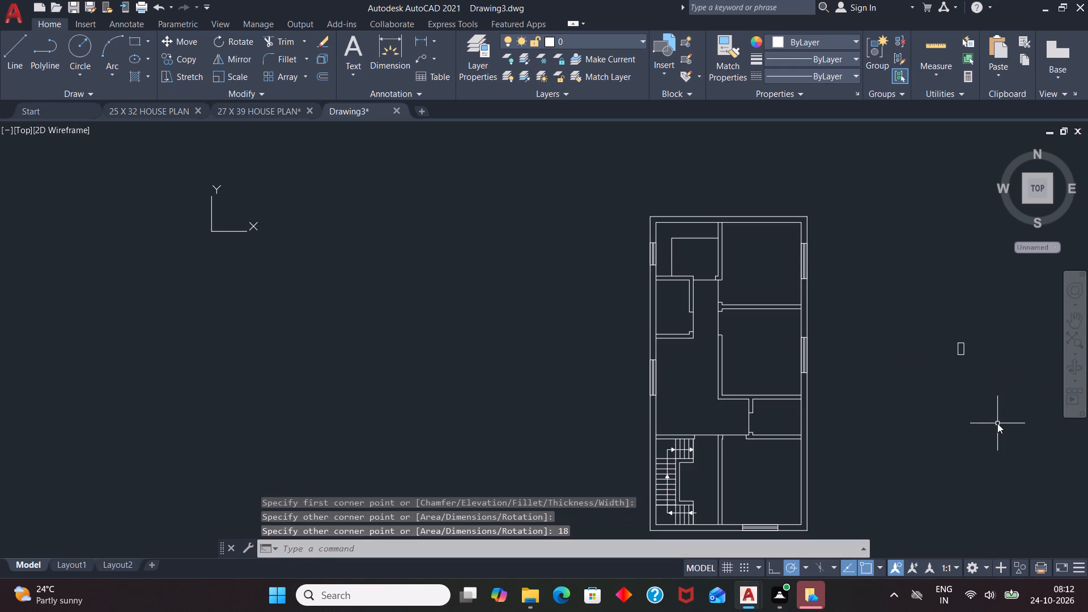
Draw a vertical centre line between the top and bottom edge midpoints of the 9" by 18" rectangle.
{"action": "key", "text": "l"}
{"action": "key", "text": "Return"}
{"action": "scroll", "coordinate": [951, 386], "scroll_direction": "up", "scroll_amount": 3}
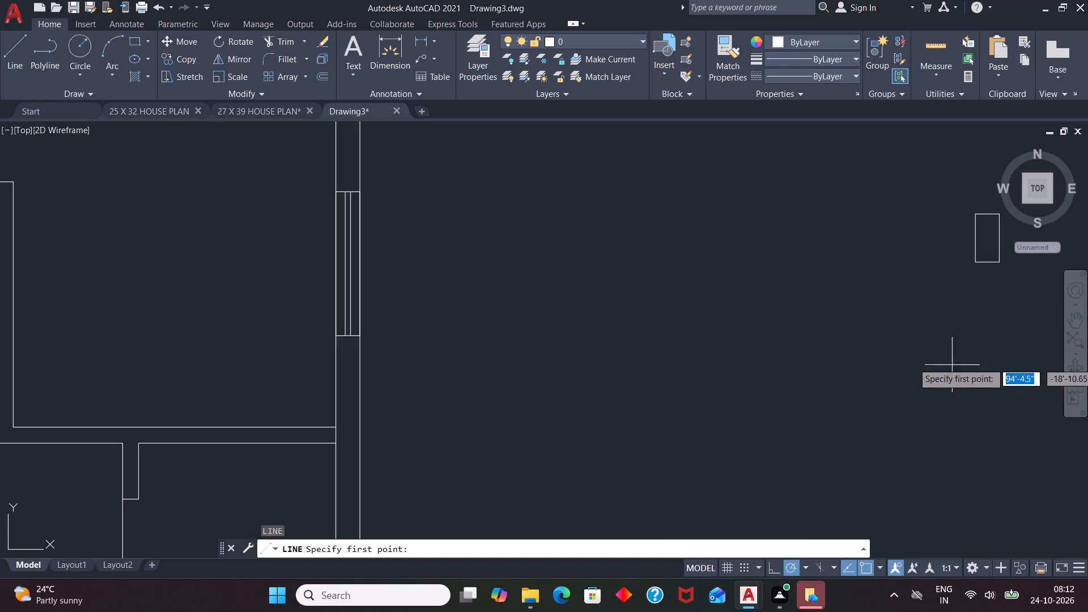
{"action": "left_click", "coordinate": [986, 217]}
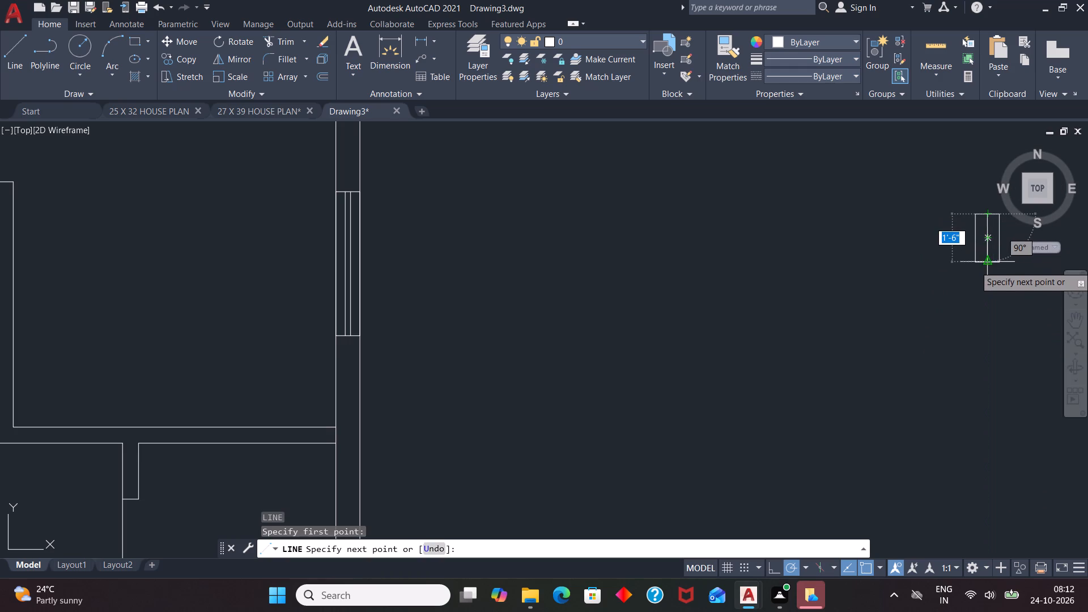
{"action": "left_click", "coordinate": [989, 266]}
{"action": "key", "text": "space"}
Offset the 9" by 18" rectangle's centre line by 1" to both sides.
{"action": "scroll", "coordinate": [956, 274], "scroll_direction": "down", "scroll_amount": 2}
{"action": "scroll", "coordinate": [1006, 237], "scroll_direction": "up", "scroll_amount": 1}
{"action": "scroll", "coordinate": [964, 264], "scroll_direction": "up", "scroll_amount": 3}
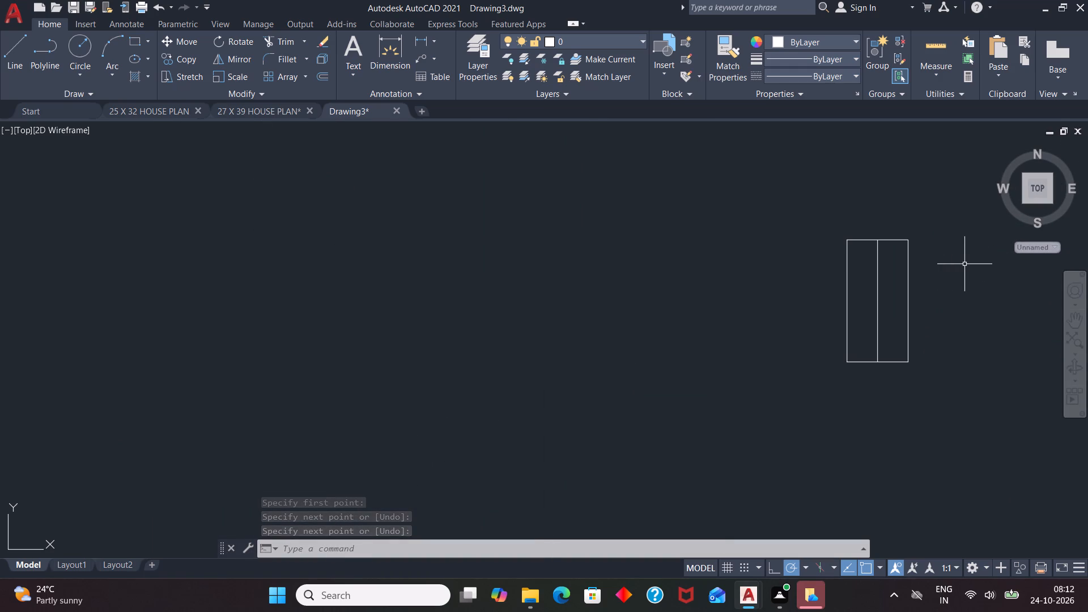
{"action": "key", "text": "o"}
{"action": "key", "text": "Return"}
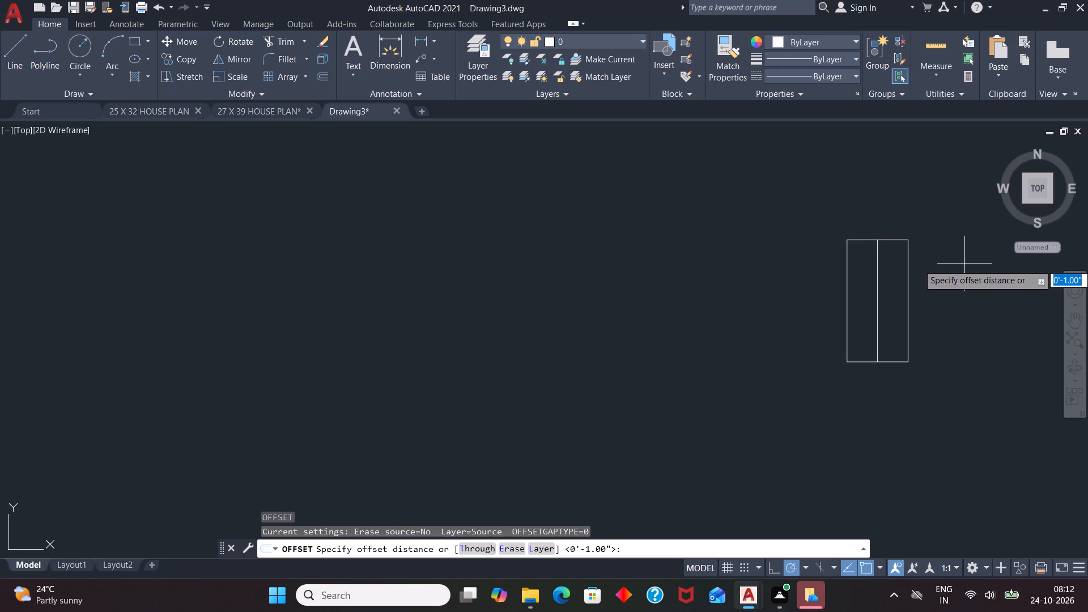
{"action": "key", "text": "1"}
{"action": "key", "text": "Return"}
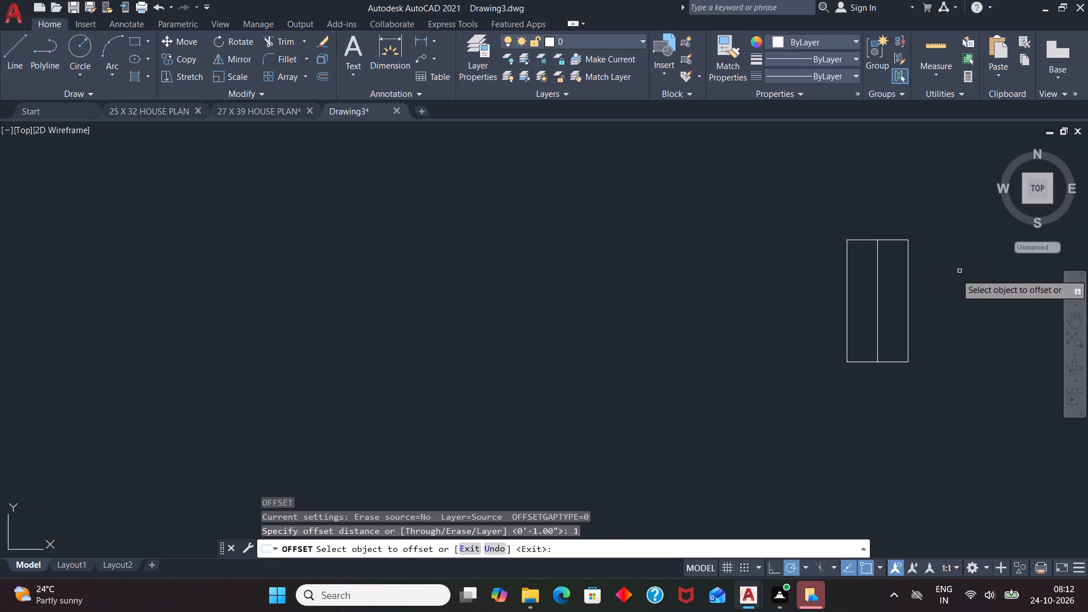
{"action": "left_click", "coordinate": [877, 308]}
{"action": "left_click", "coordinate": [849, 318]}
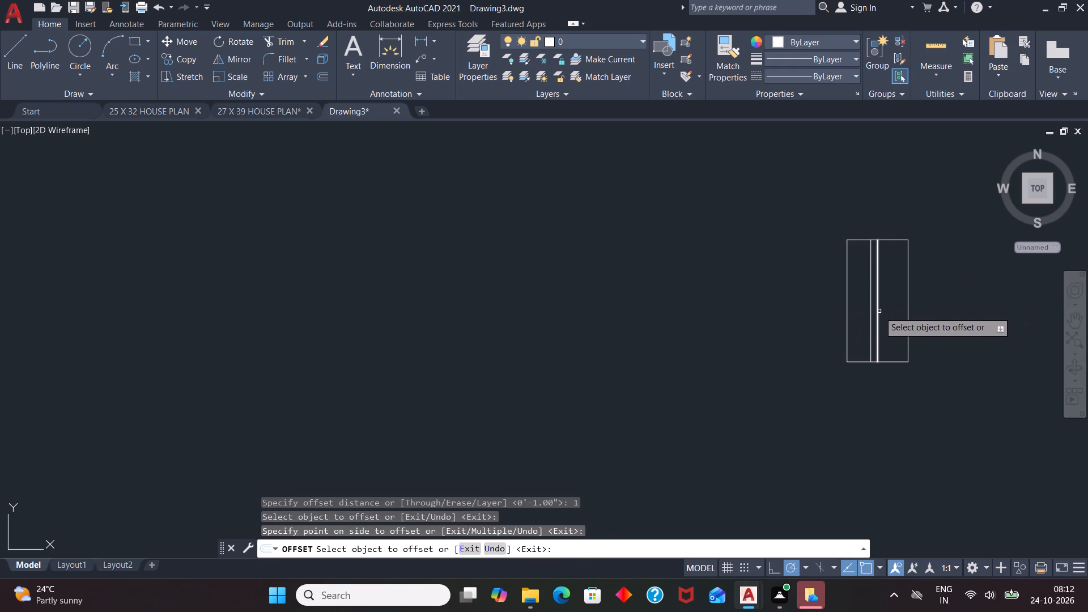
{"action": "left_click", "coordinate": [879, 311]}
{"action": "left_click", "coordinate": [885, 309]}
{"action": "key", "text": "space"}
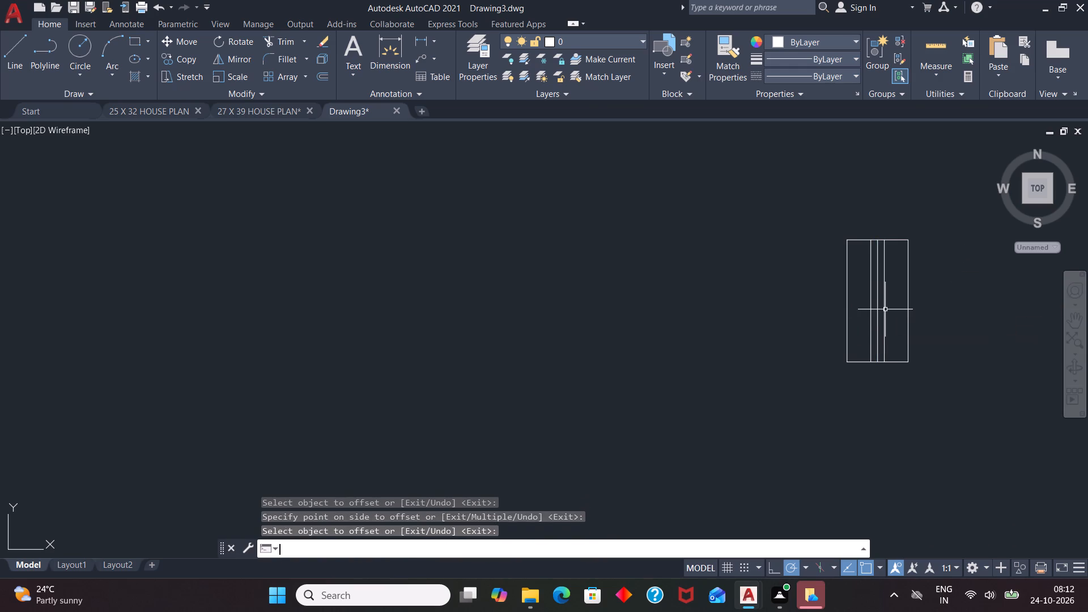
Delete the original centre line between the two offset lines of the 9" by 18" rectangle.
{"action": "left_click", "coordinate": [876, 318]}
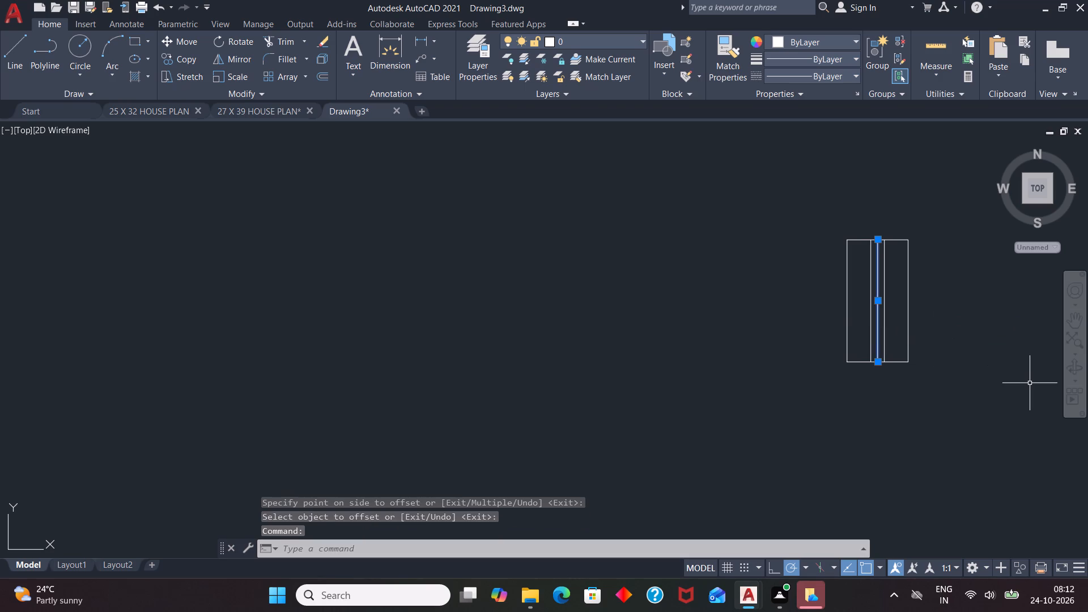
{"action": "key", "text": "Delete"}
Group the 9" by 18" rectangle and its two inner lines into one object.
{"action": "left_click_drag", "start_coordinate": [1087, 354], "coordinate": [814, 334]}
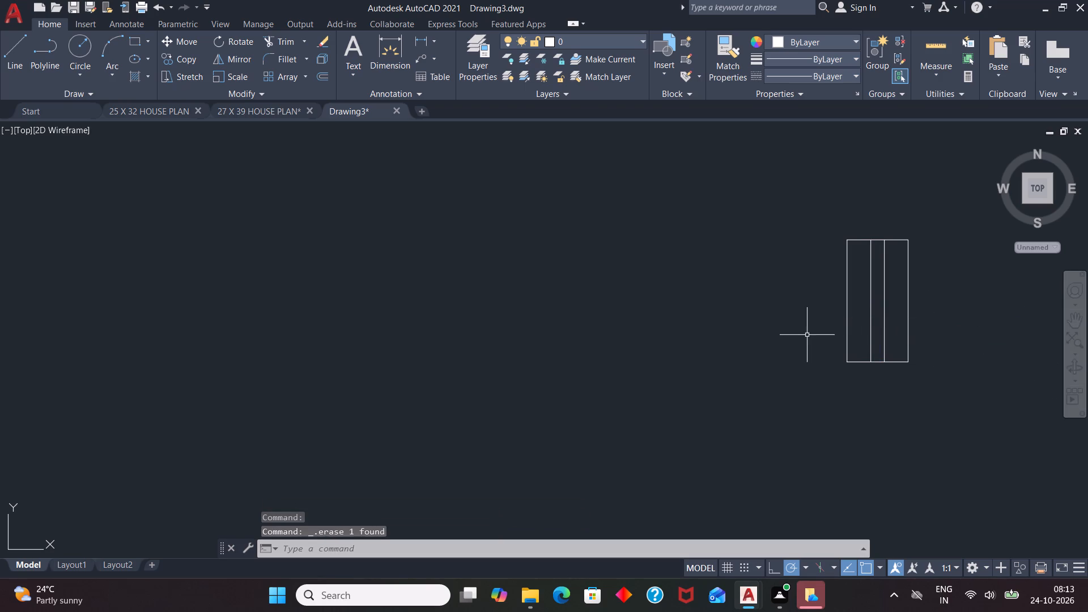
{"action": "left_click_drag", "start_coordinate": [916, 320], "coordinate": [811, 329]}
{"action": "left_click", "coordinate": [878, 52]}
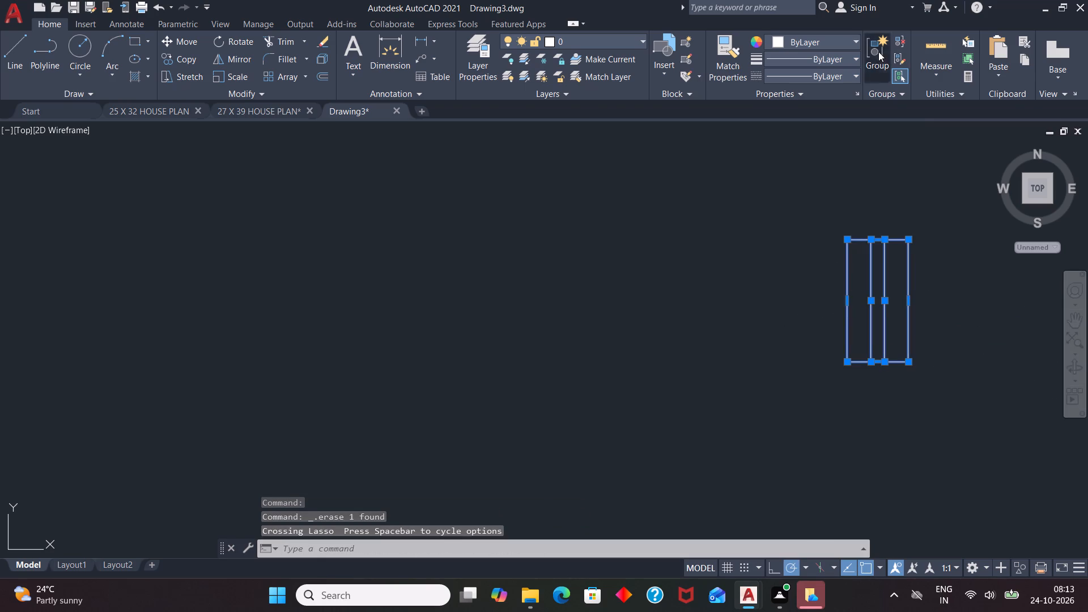
{"action": "left_click", "coordinate": [906, 283]}
{"action": "left_click", "coordinate": [909, 284]}
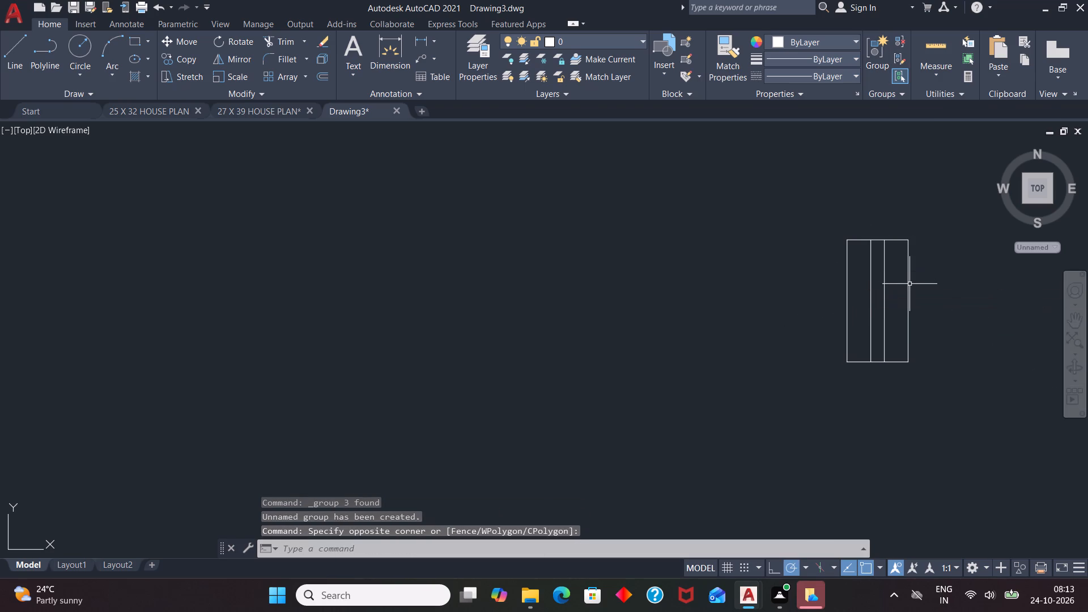
Copy the 9" by 18" window group into the right outer wall of the small room below the middle-right room.
{"action": "left_click", "coordinate": [908, 285]}
{"action": "scroll", "coordinate": [947, 319], "scroll_direction": "down", "scroll_amount": 4}
{"action": "type", "text": "CO"}
{"action": "key", "text": "Return"}
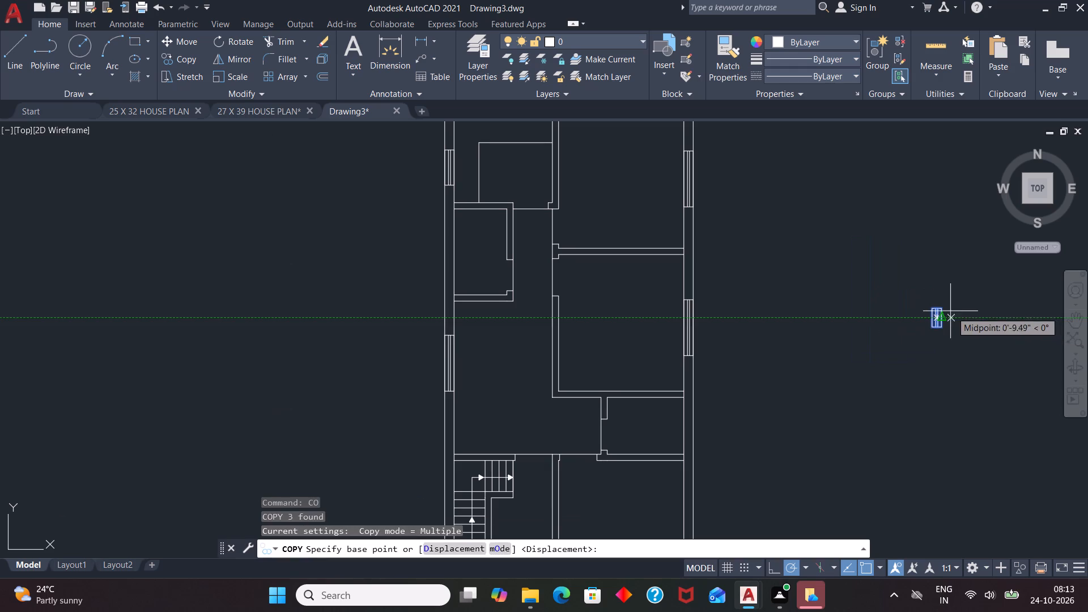
{"action": "left_click", "coordinate": [947, 305]}
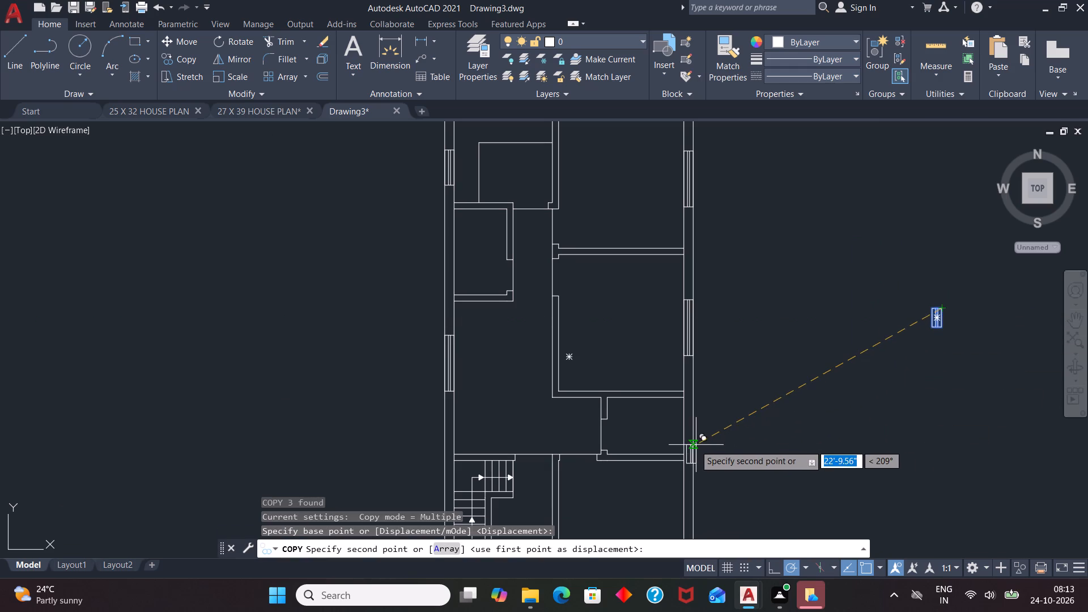
{"action": "scroll", "coordinate": [693, 447], "scroll_direction": "up", "scroll_amount": 3}
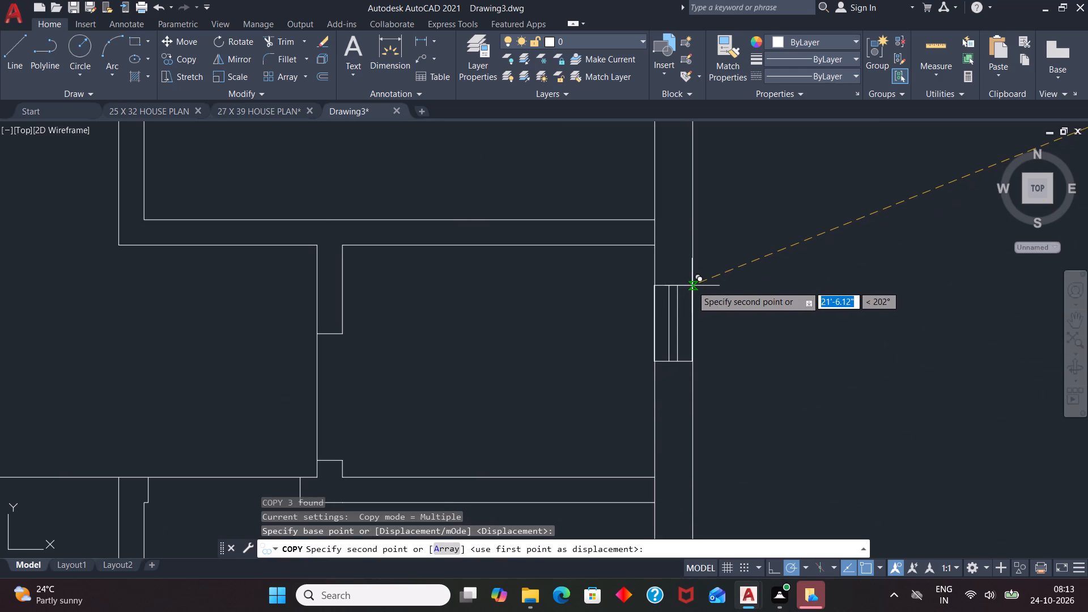
{"action": "left_click", "coordinate": [692, 286]}
Place another copy of the 9" by 18" window in the left outer wall of the small room below the top-left room.
{"action": "scroll", "coordinate": [761, 342], "scroll_direction": "down", "scroll_amount": 2}
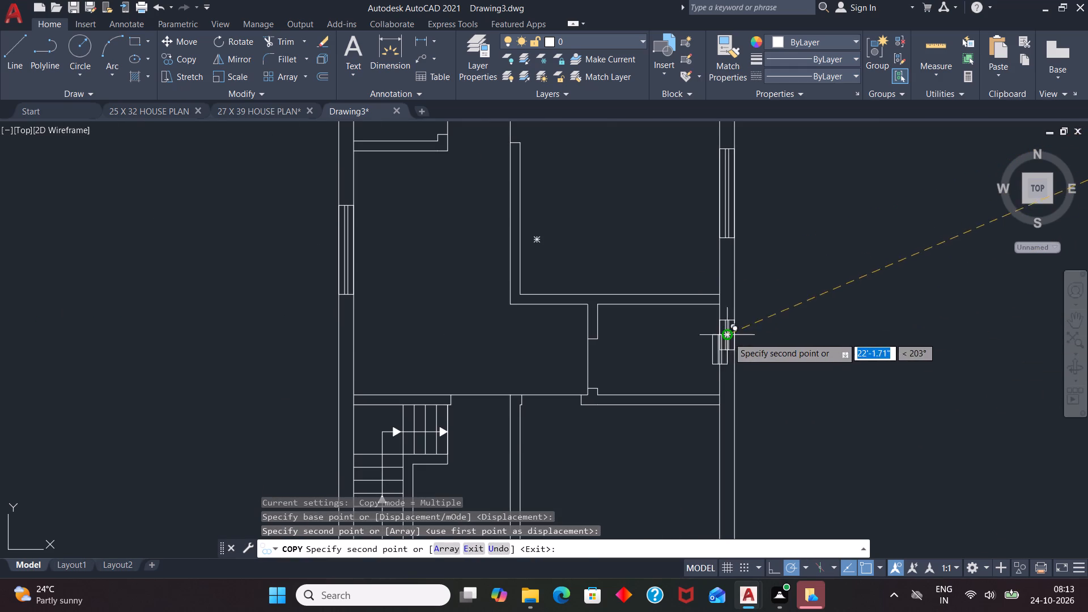
{"action": "scroll", "coordinate": [738, 340], "scroll_direction": "down", "scroll_amount": 1}
{"action": "scroll", "coordinate": [518, 273], "scroll_direction": "down", "scroll_amount": 1}
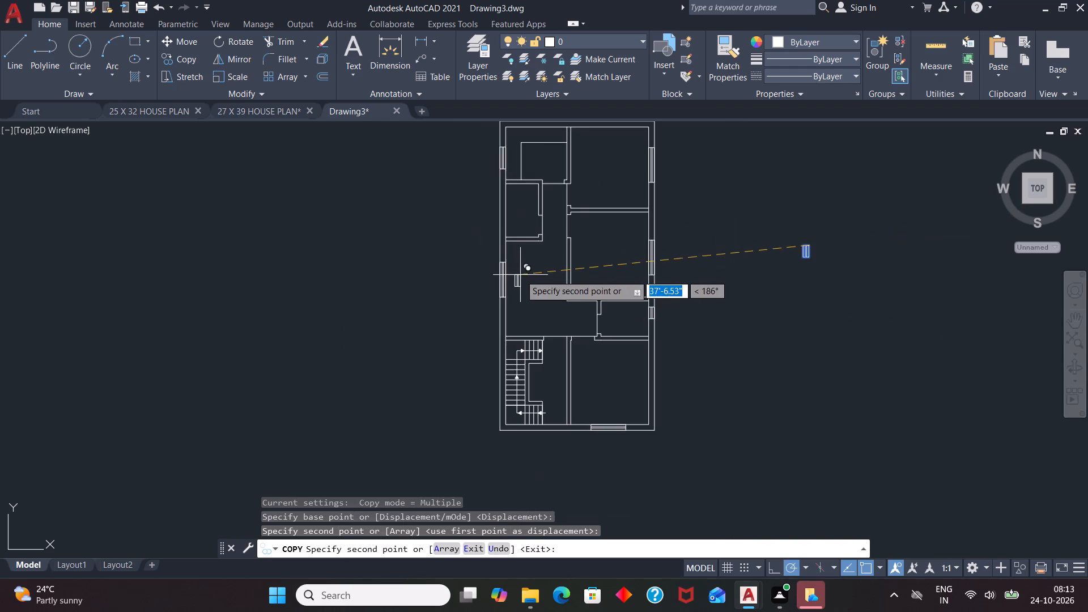
{"action": "scroll", "coordinate": [500, 186], "scroll_direction": "up", "scroll_amount": 4}
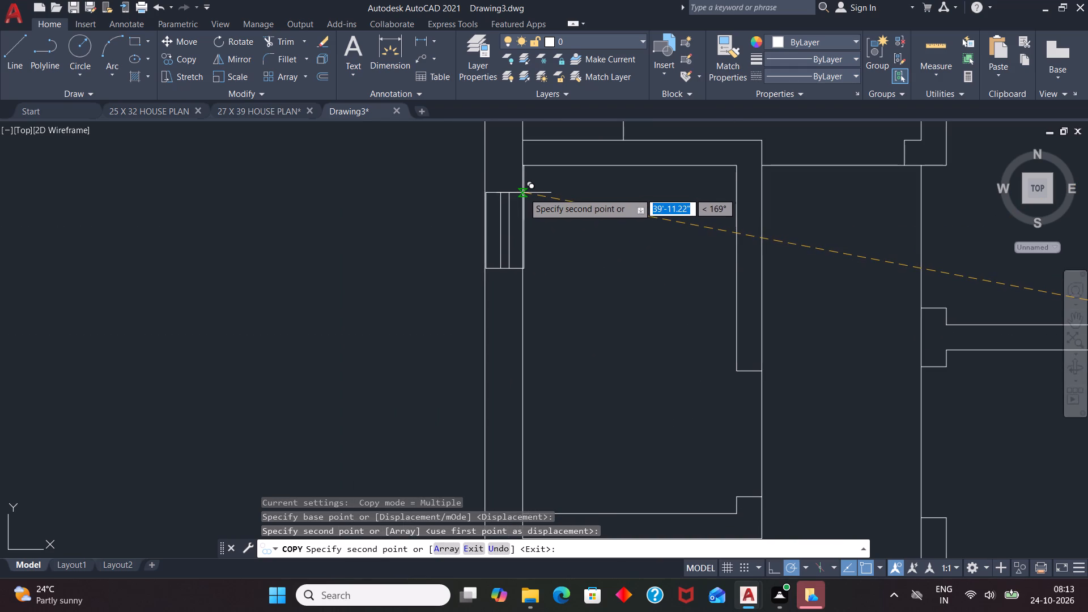
{"action": "left_click", "coordinate": [524, 193]}
{"action": "scroll", "coordinate": [640, 351], "scroll_direction": "down", "scroll_amount": 4}
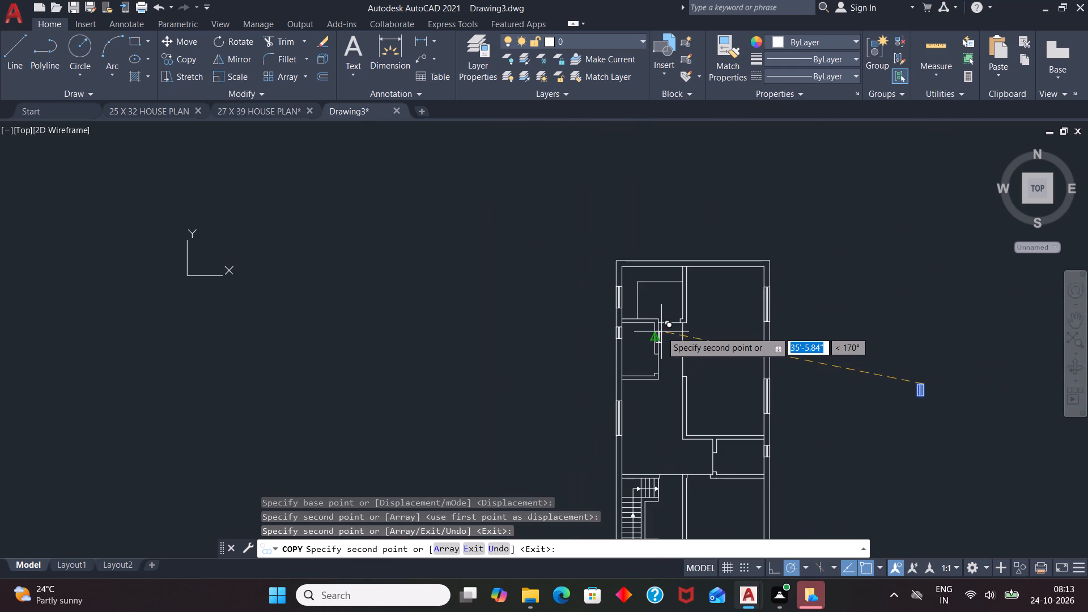
{"action": "key", "text": "space"}
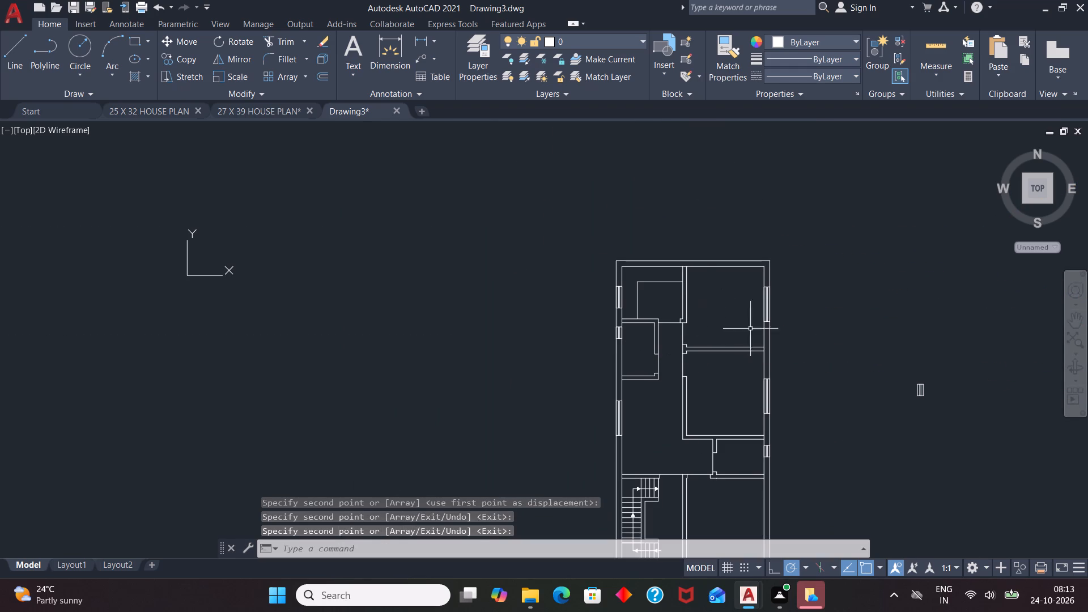
Rotate the loose 9" by 18" window group outside the plan by 270° about its upper corner so it lies horizontally.
{"action": "left_click", "coordinate": [923, 389]}
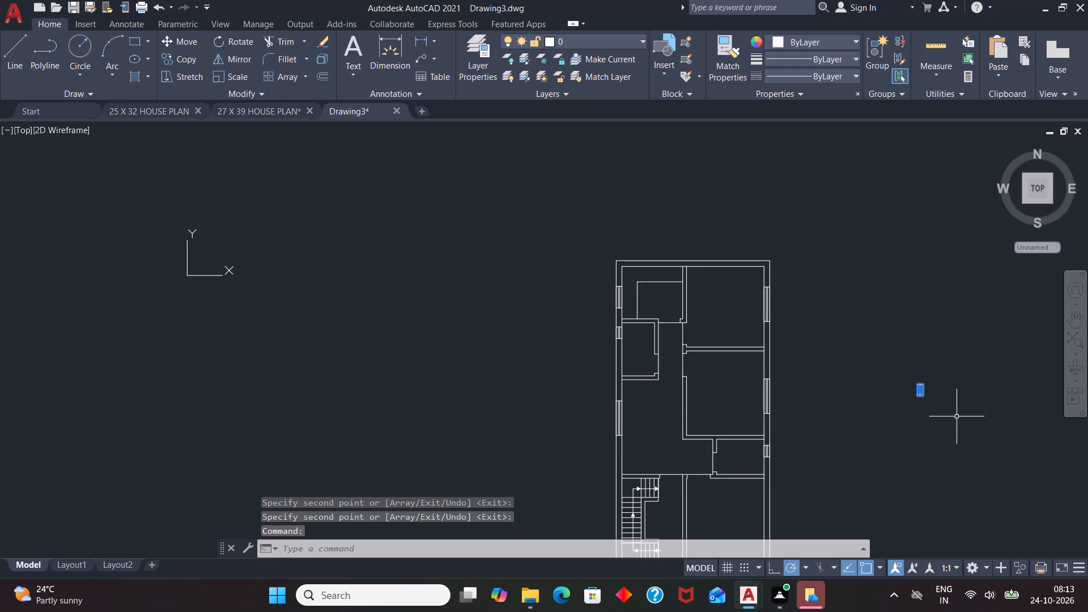
{"action": "type", "text": "RO"}
{"action": "key", "text": "Return"}
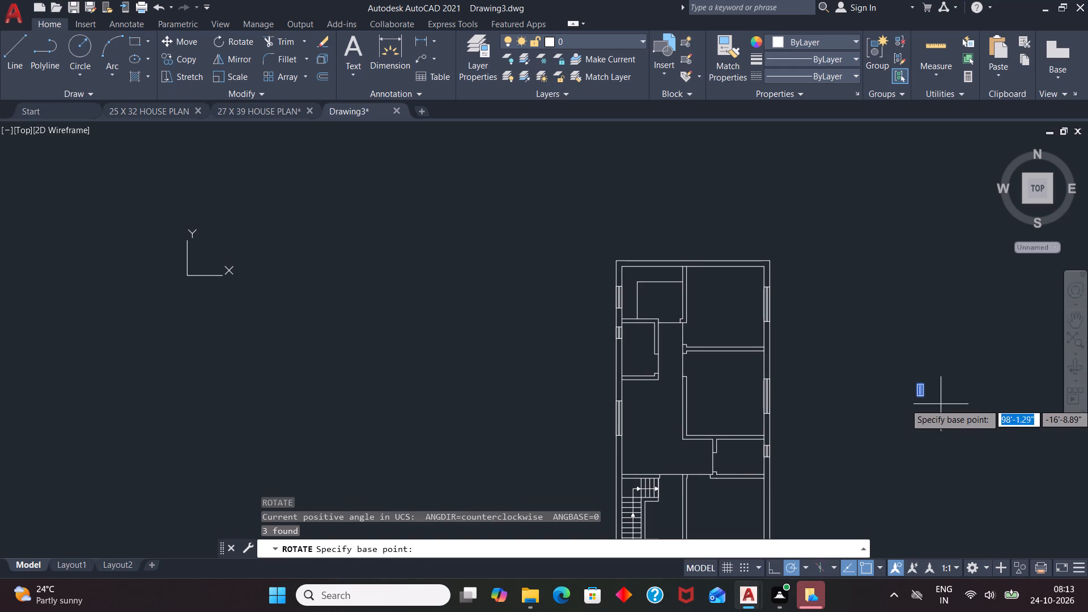
{"action": "left_click", "coordinate": [924, 379]}
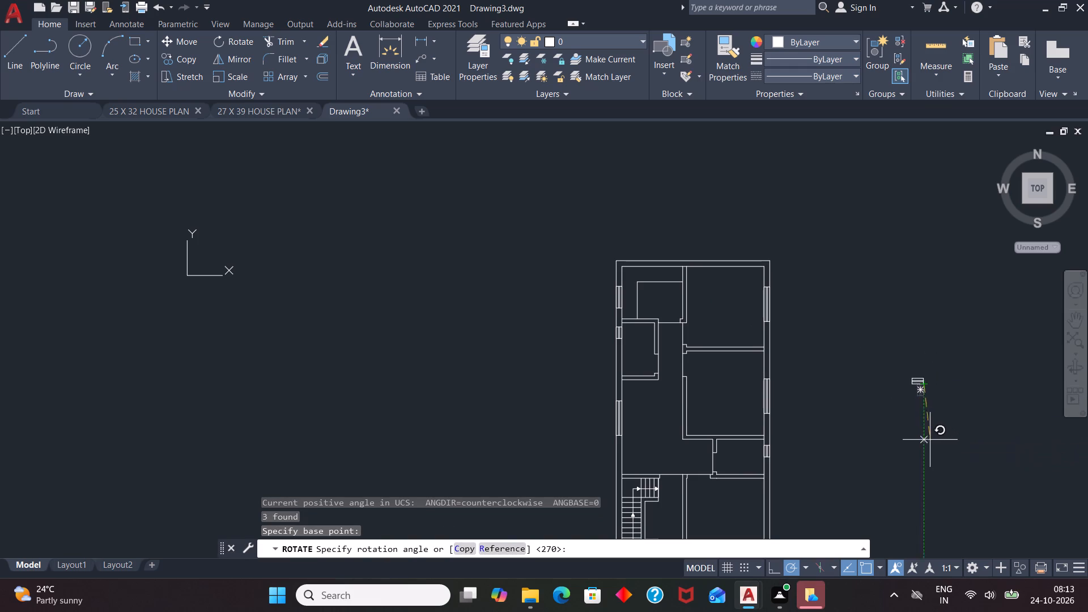
{"action": "left_click", "coordinate": [924, 446]}
Move the horizontal 9" by 18" window into the top outer wall above the top-left room.
{"action": "left_click", "coordinate": [916, 384]}
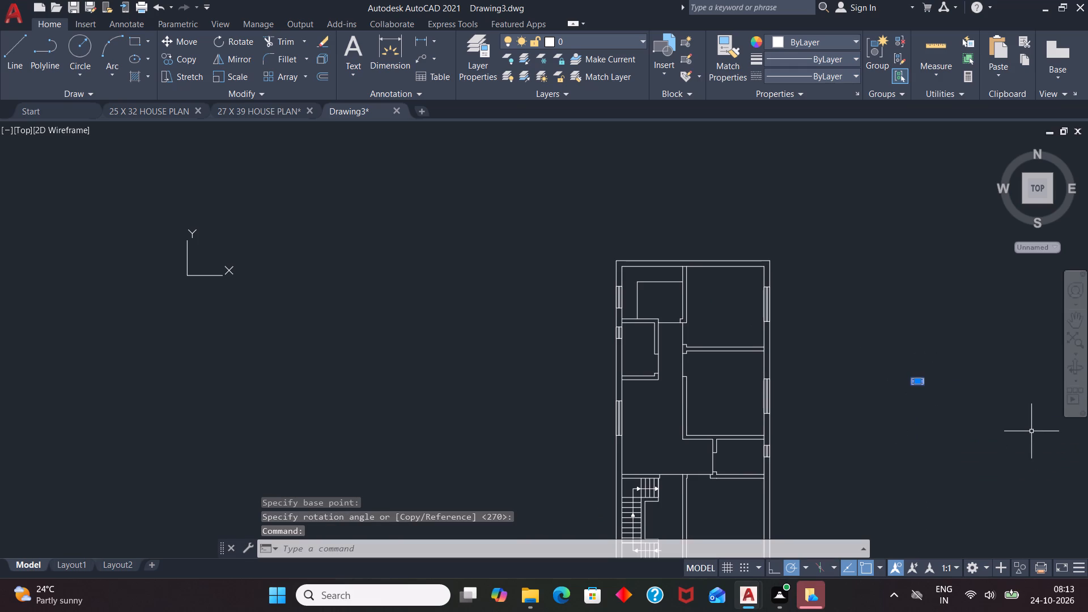
{"action": "key", "text": "m"}
{"action": "key", "text": "Return"}
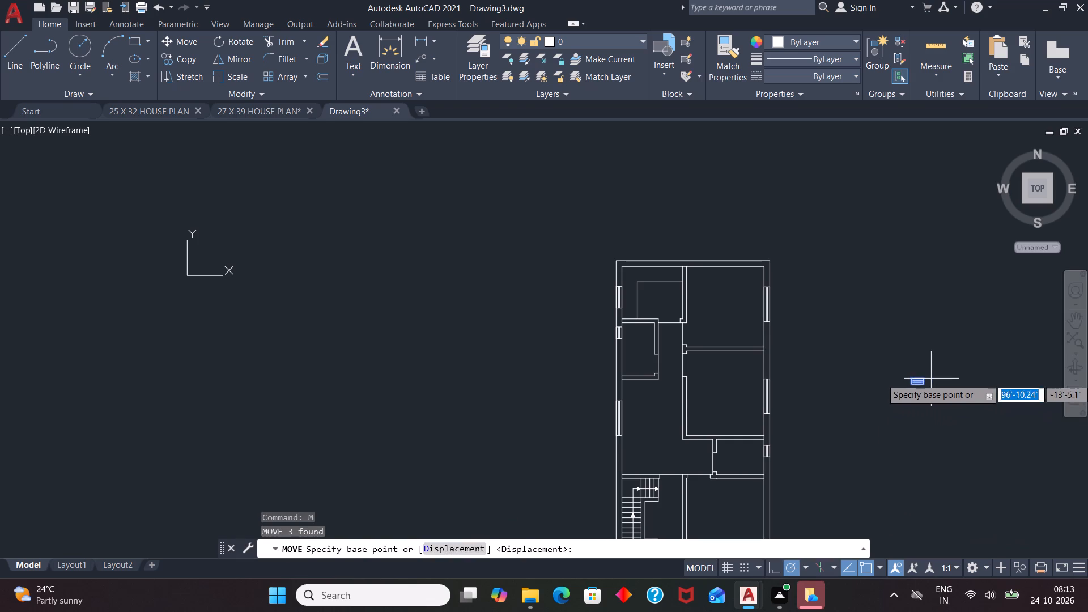
{"action": "left_click", "coordinate": [930, 379]}
{"action": "scroll", "coordinate": [656, 265], "scroll_direction": "up", "scroll_amount": 4}
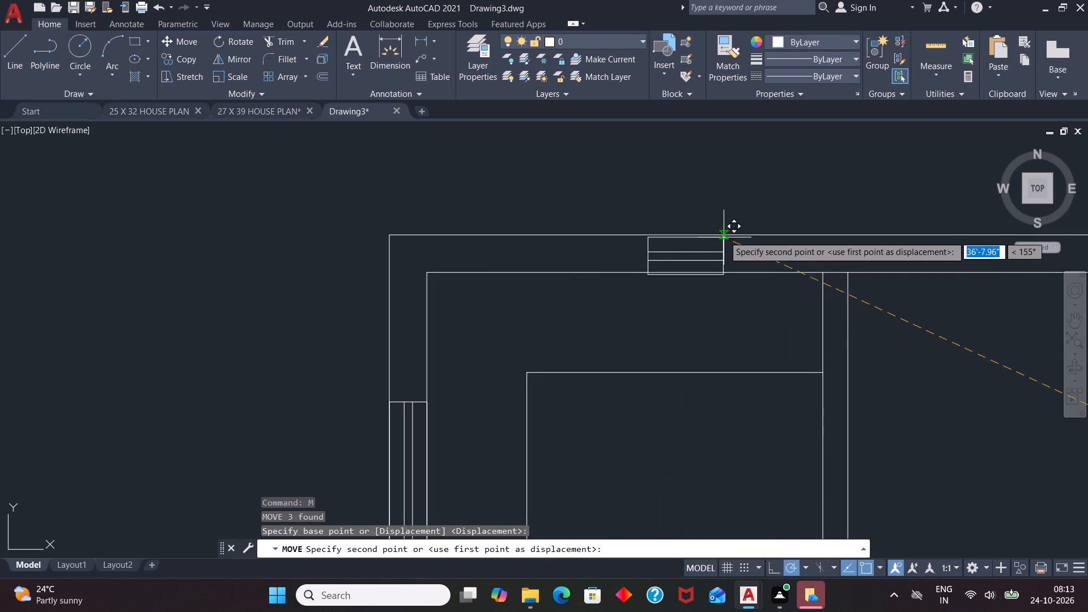
{"action": "left_click", "coordinate": [725, 235]}
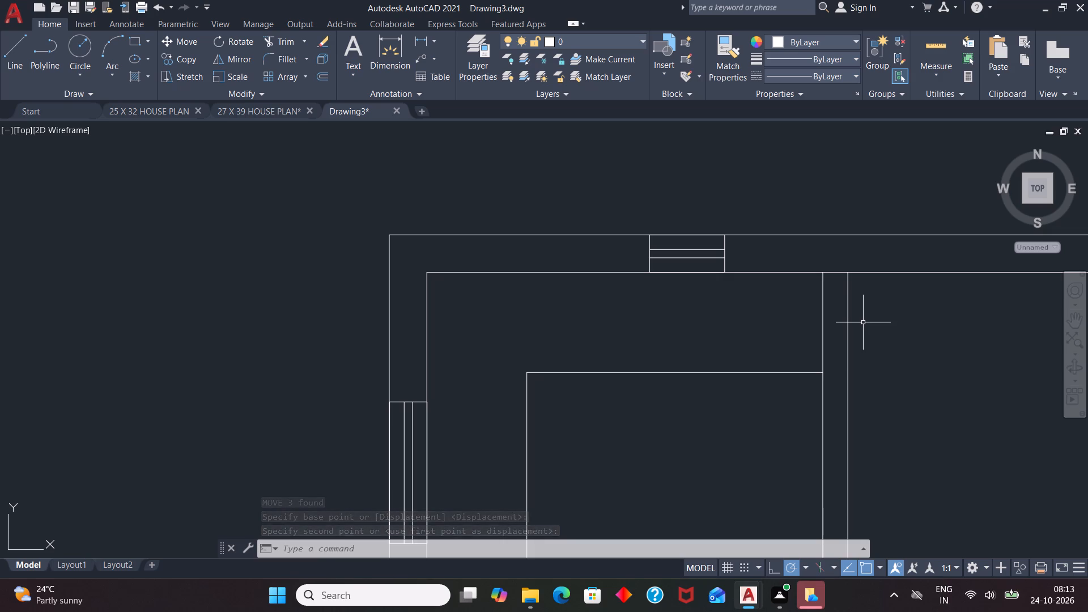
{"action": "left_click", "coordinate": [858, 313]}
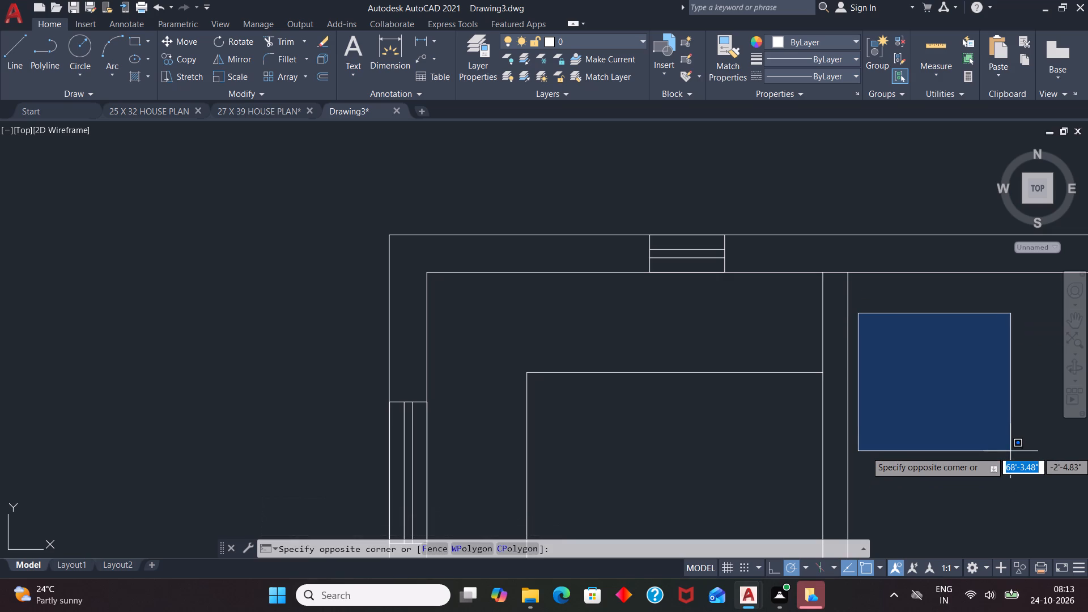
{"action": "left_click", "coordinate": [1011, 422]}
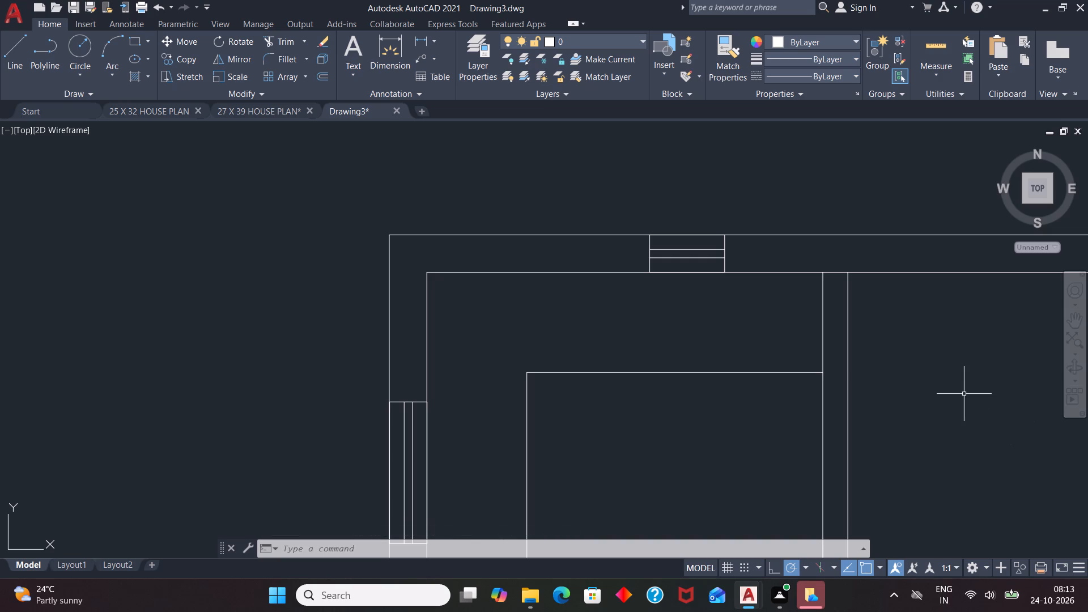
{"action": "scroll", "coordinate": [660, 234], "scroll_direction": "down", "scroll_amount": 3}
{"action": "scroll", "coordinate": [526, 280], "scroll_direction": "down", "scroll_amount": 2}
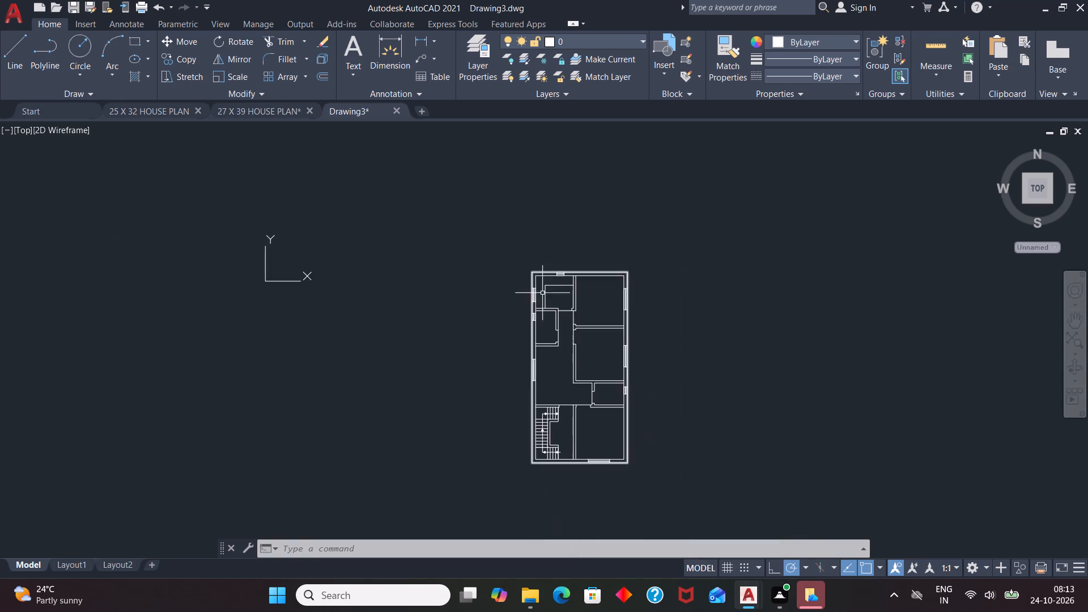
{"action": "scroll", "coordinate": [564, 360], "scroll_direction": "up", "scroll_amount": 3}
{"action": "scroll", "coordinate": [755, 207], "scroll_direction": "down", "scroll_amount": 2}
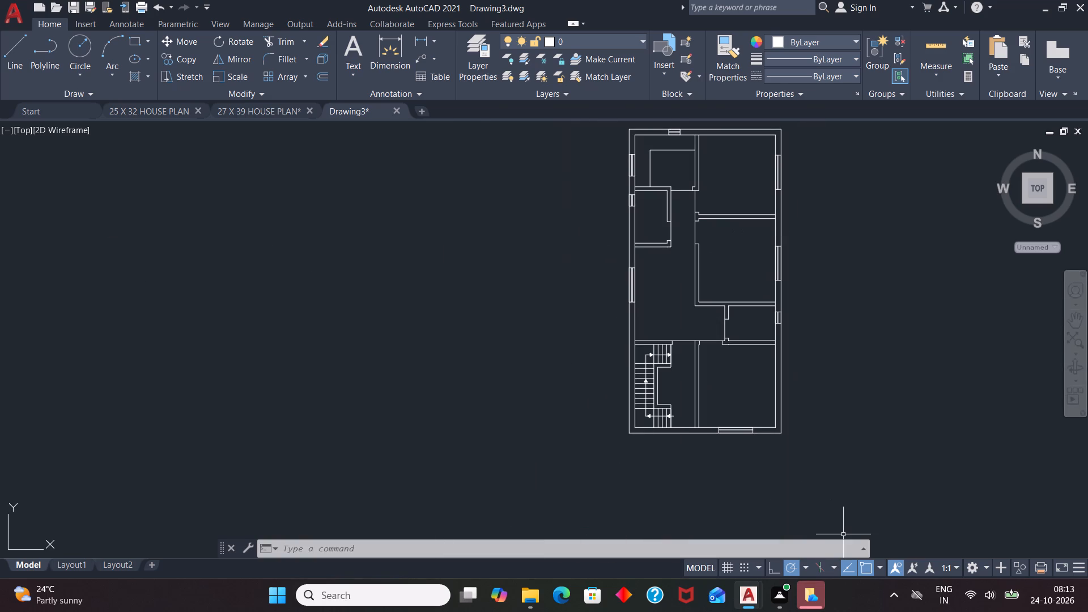
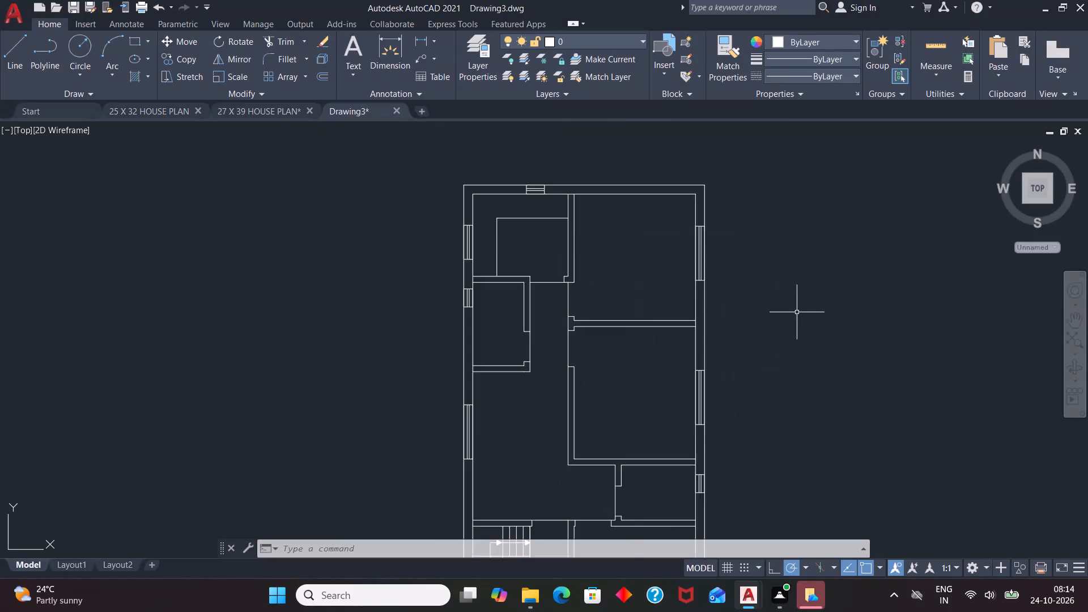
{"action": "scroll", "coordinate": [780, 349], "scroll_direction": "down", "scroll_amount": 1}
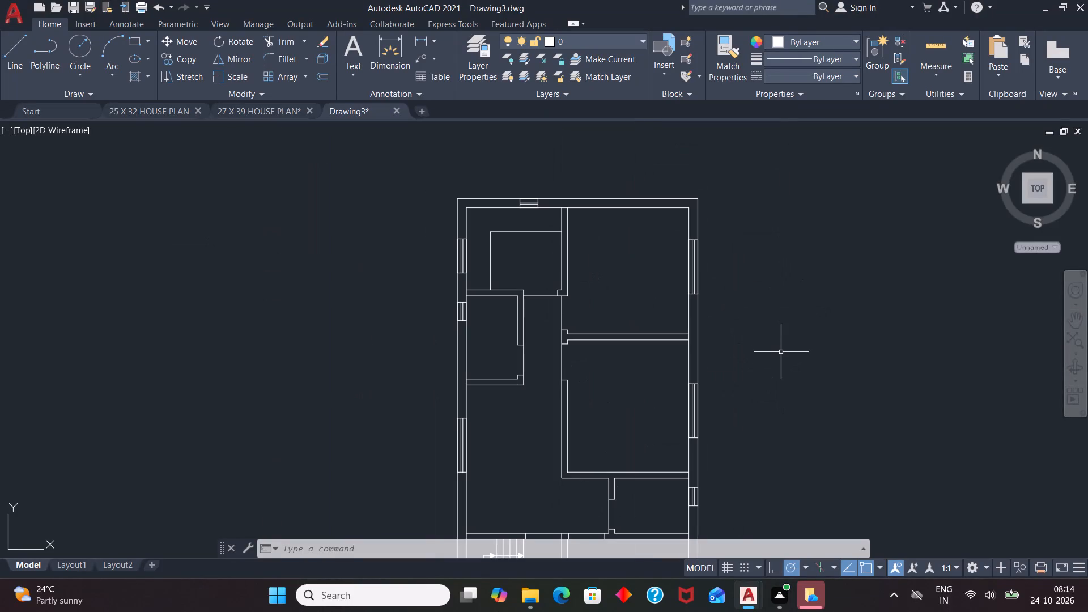
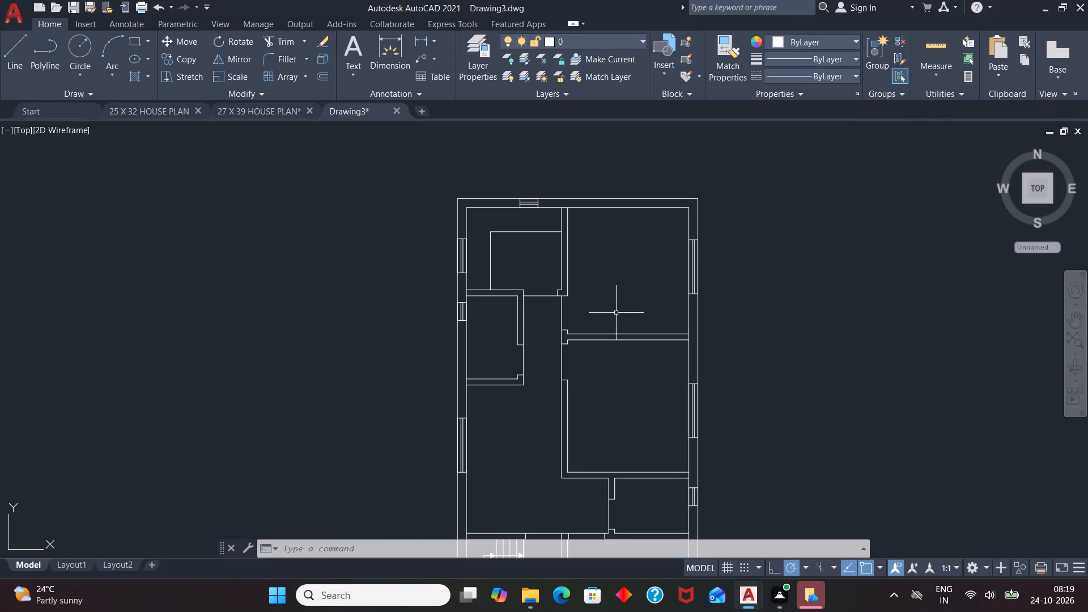
Insert the Toilet - Imperial and Door - Metric blocks from the architectural tool palette into the empty space east of the plan.
{"action": "scroll", "coordinate": [638, 290], "scroll_direction": "down", "scroll_amount": 3}
{"action": "scroll", "coordinate": [643, 305], "scroll_direction": "up", "scroll_amount": 3}
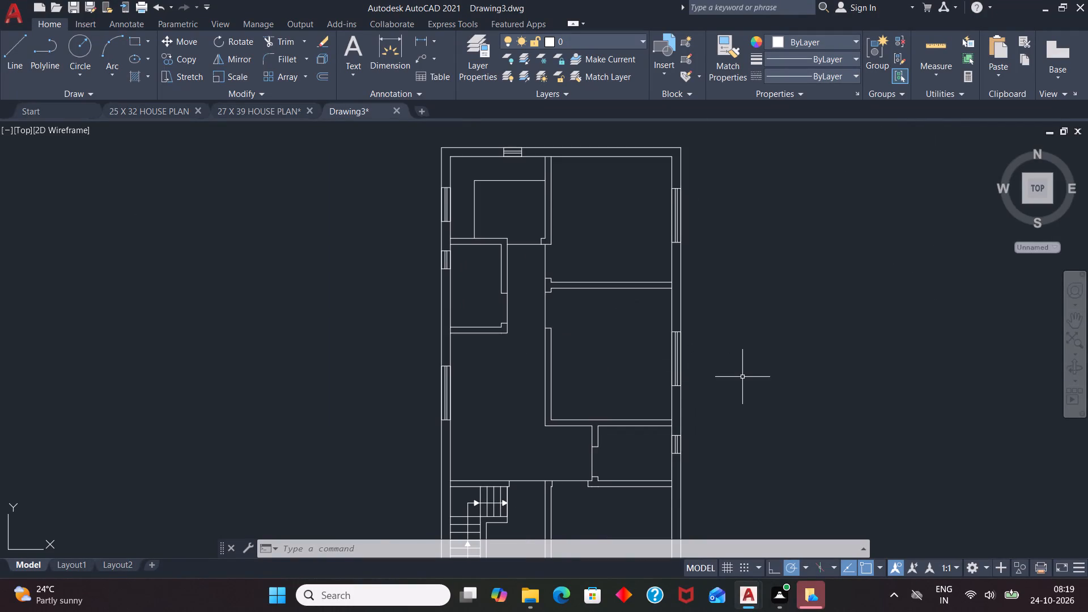
{"action": "key", "text": "ctrl+3"}
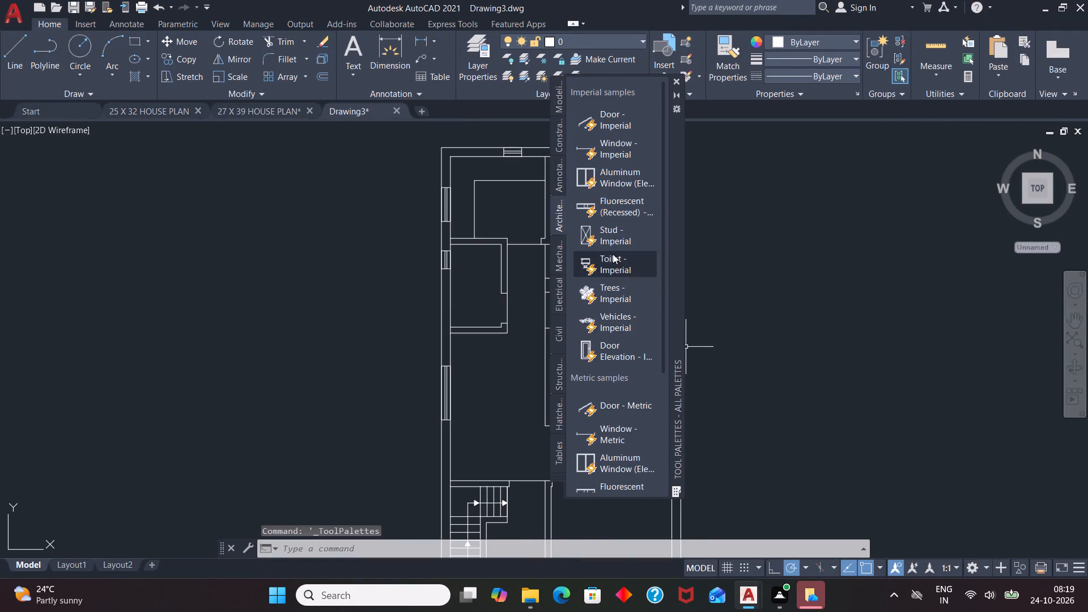
{"action": "left_click_drag", "start_coordinate": [607, 254], "coordinate": [778, 363]}
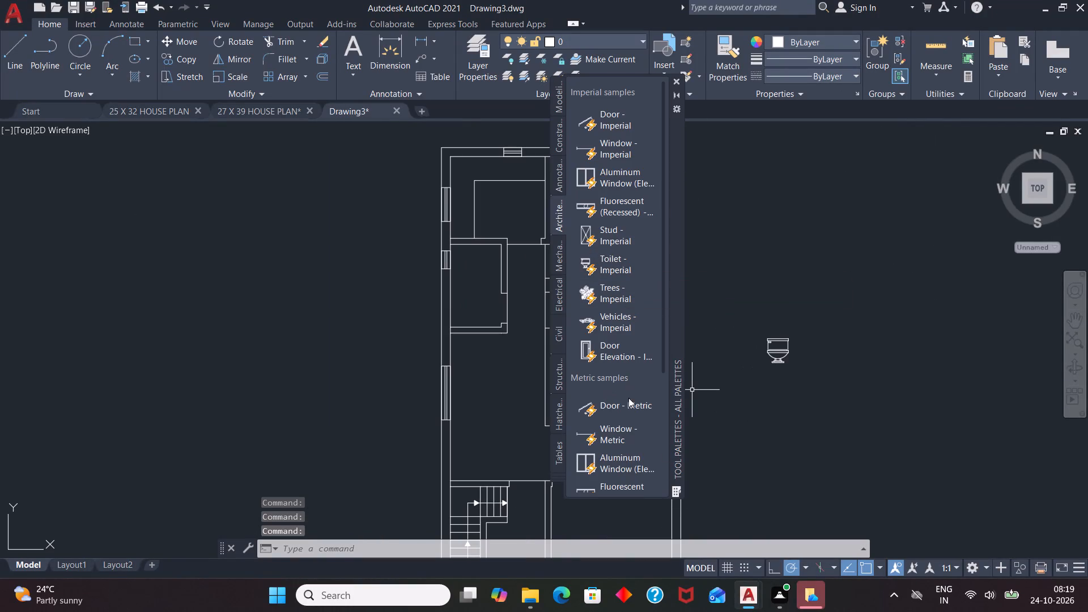
{"action": "left_click_drag", "start_coordinate": [627, 410], "coordinate": [807, 473]}
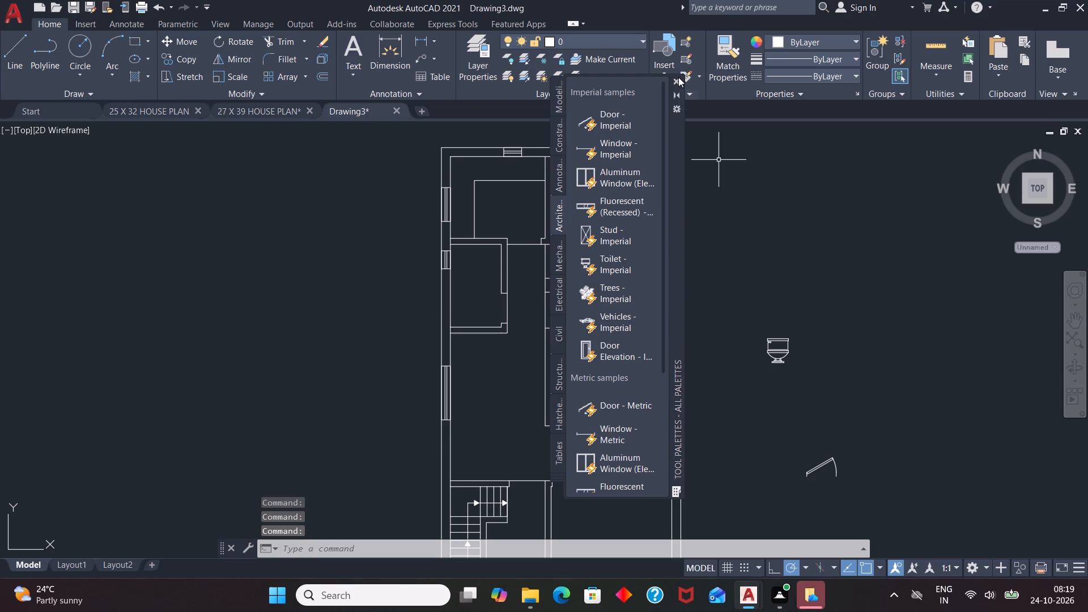
{"action": "left_click", "coordinate": [678, 77]}
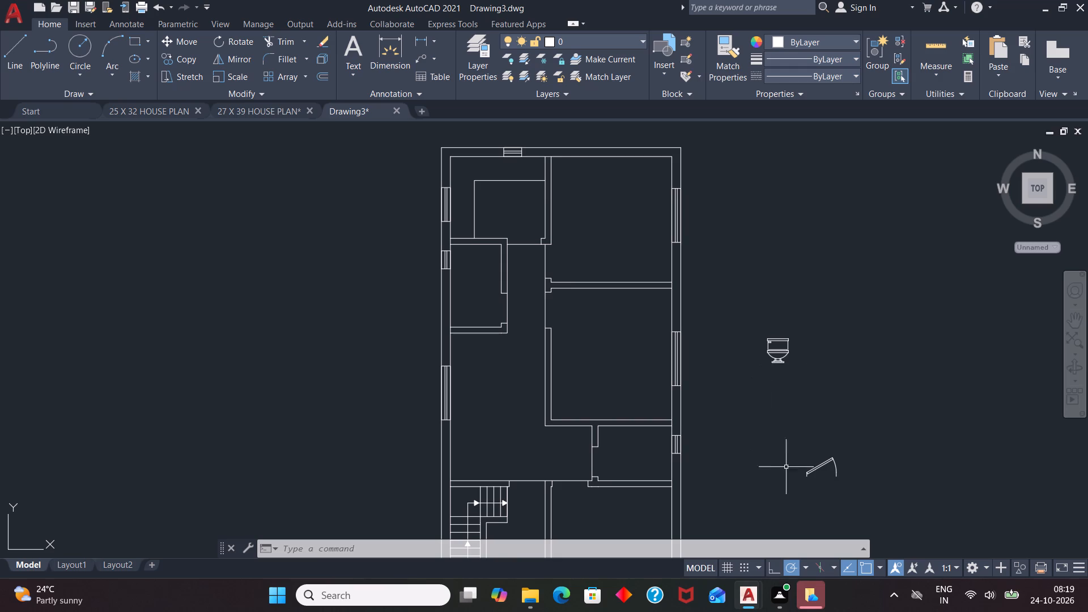
Set the inserted door block's swing to Open 90º.
{"action": "left_click", "coordinate": [812, 472]}
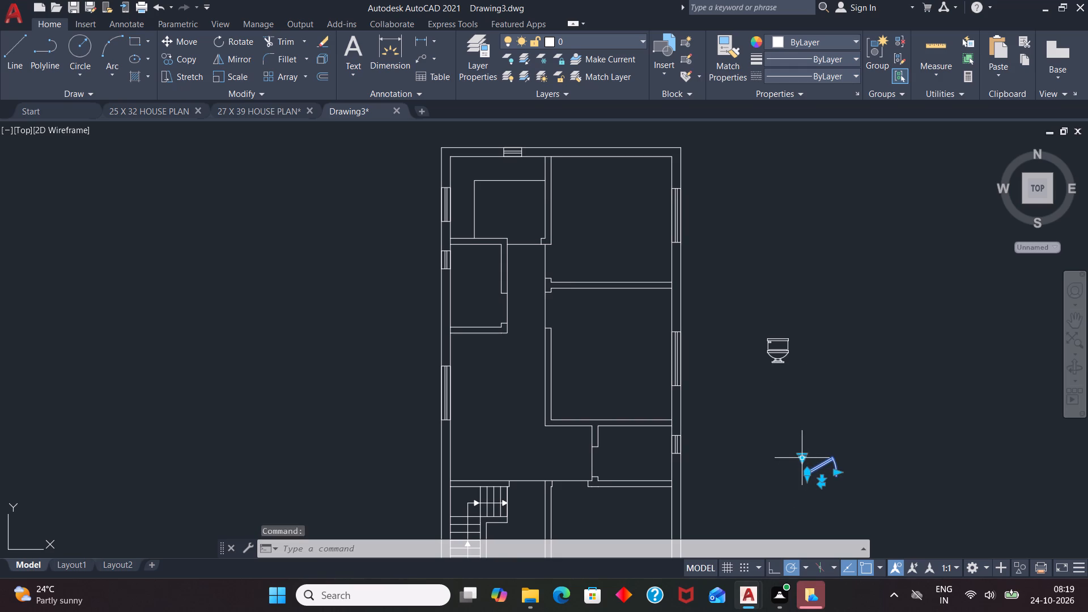
{"action": "left_click", "coordinate": [803, 458]}
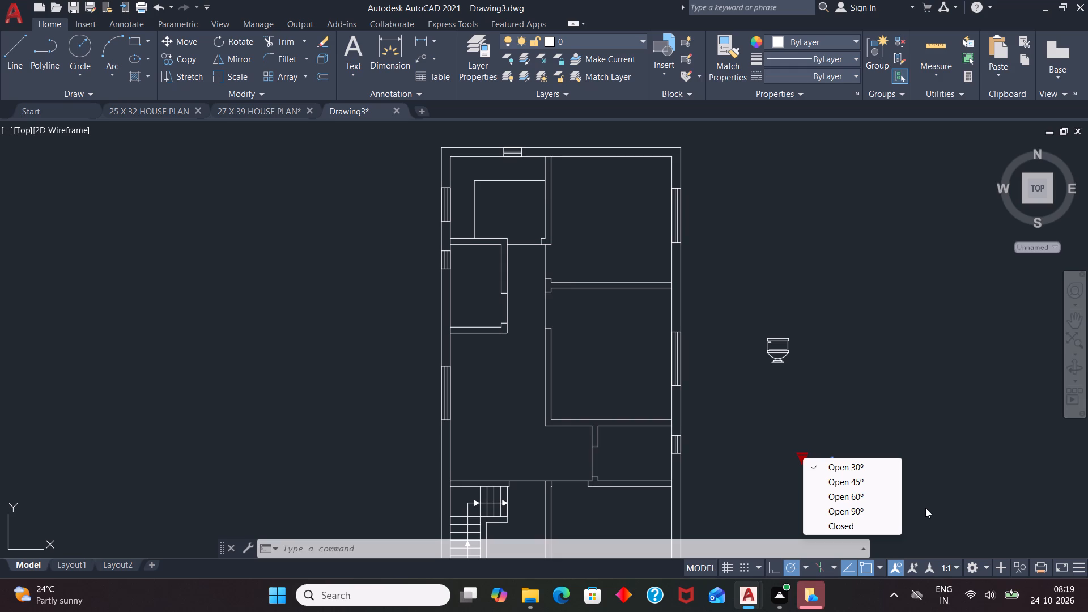
{"action": "left_click", "coordinate": [856, 510]}
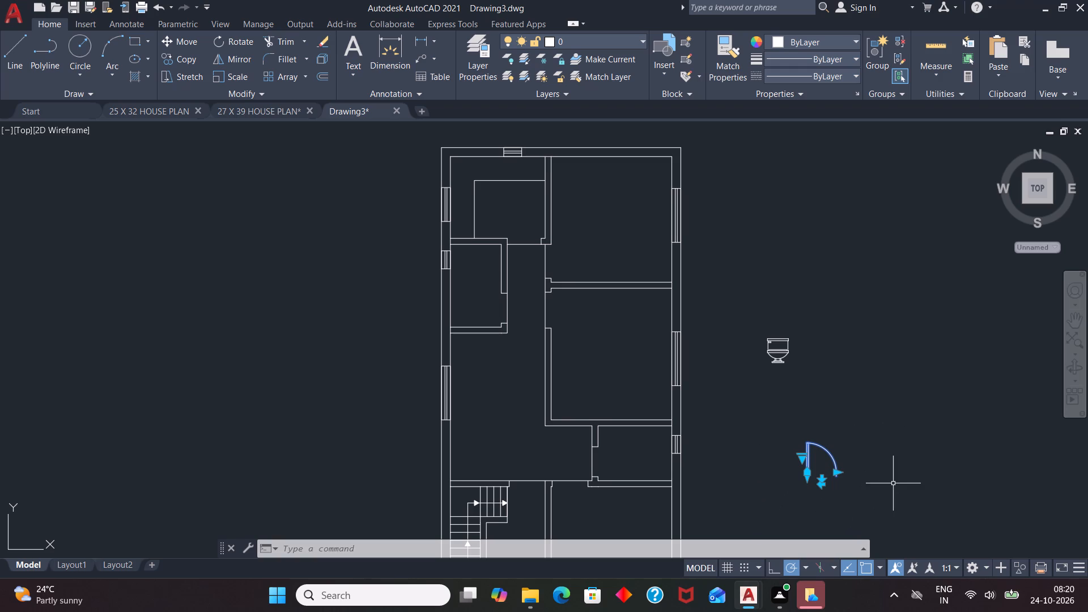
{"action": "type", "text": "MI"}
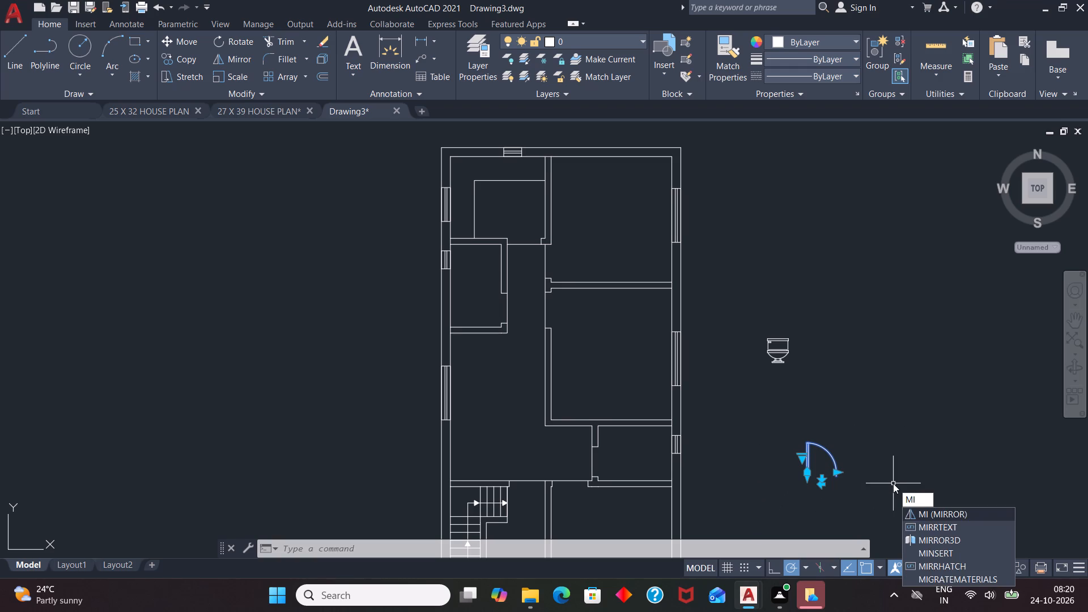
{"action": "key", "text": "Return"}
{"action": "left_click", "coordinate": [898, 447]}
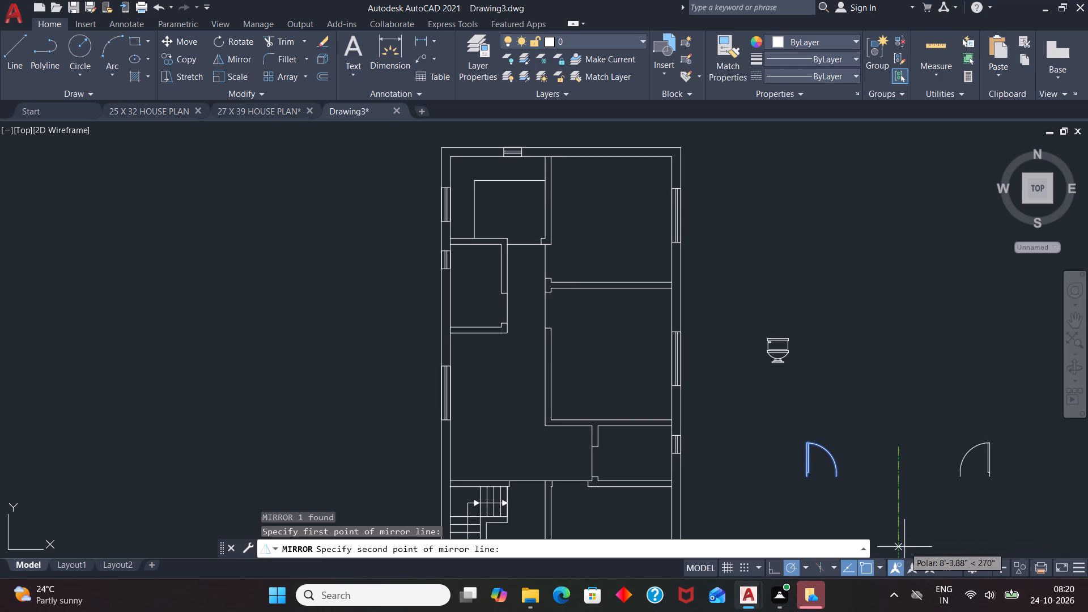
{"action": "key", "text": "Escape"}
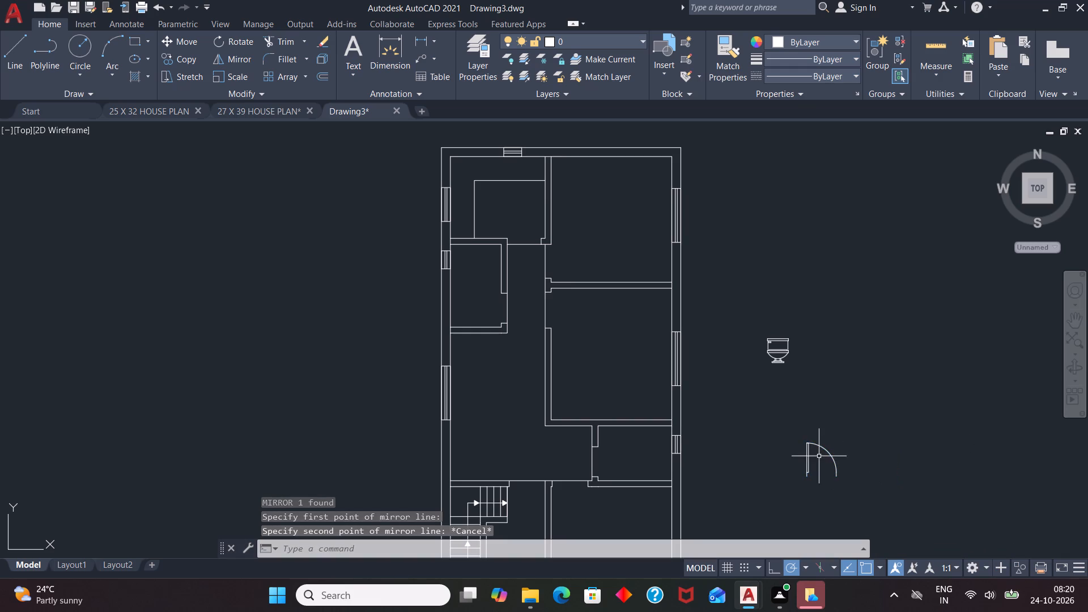
Mirror the door block about a vertical line just east of it, keeping the original.
{"action": "left_click", "coordinate": [807, 453]}
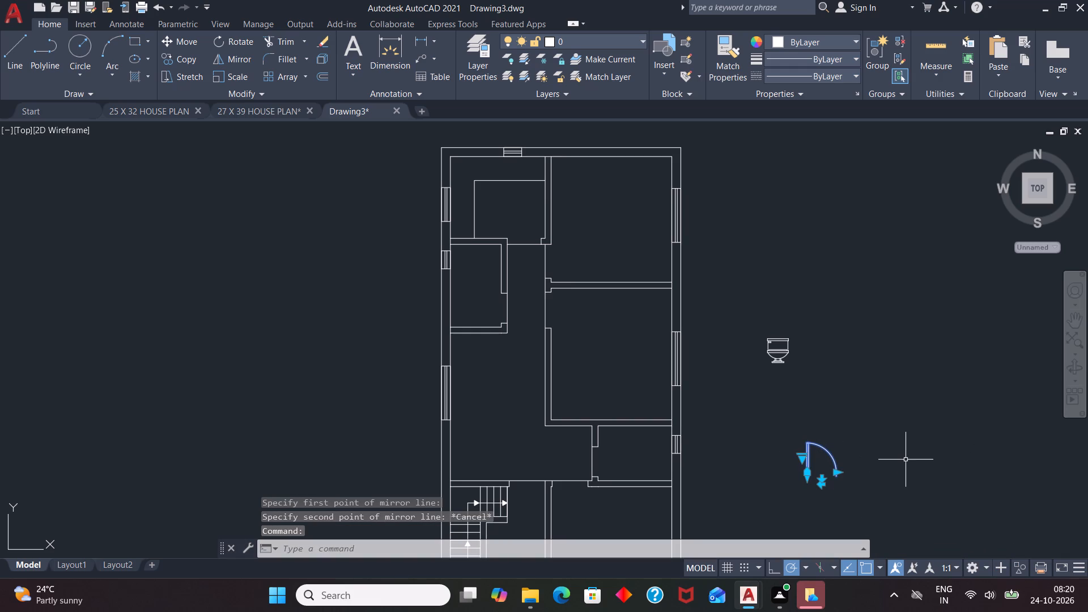
{"action": "type", "text": "MI"}
{"action": "key", "text": "Return"}
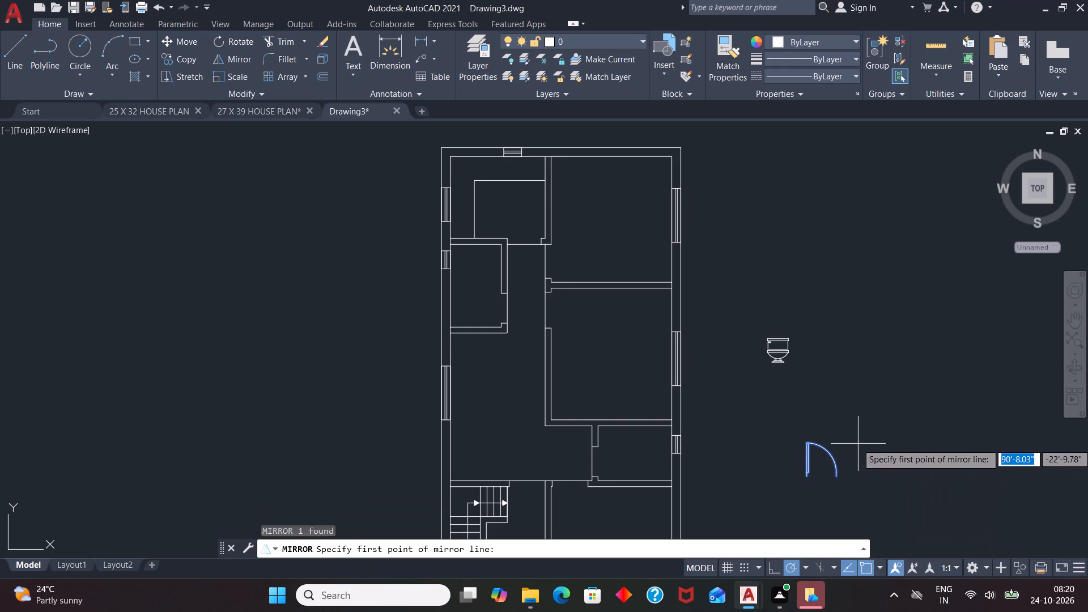
{"action": "left_click", "coordinate": [859, 436]}
{"action": "left_click", "coordinate": [859, 501]}
{"action": "left_click_drag", "start_coordinate": [889, 551], "coordinate": [859, 501]}
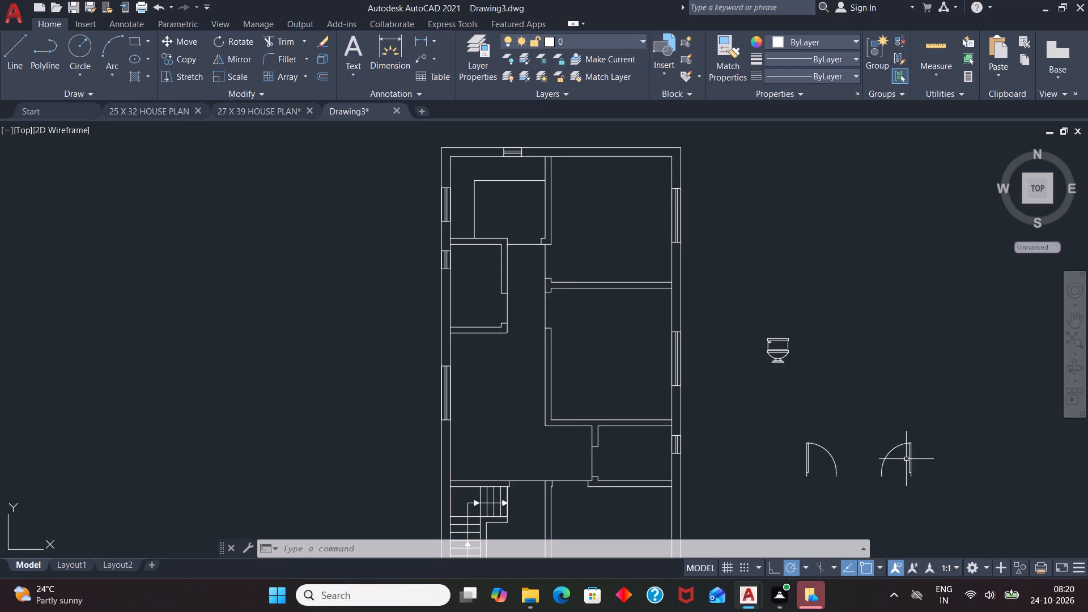
Copy the mirrored door from its hinge-side bottom end to the east jamb corner of the northwest room's opening.
{"action": "left_click", "coordinate": [908, 458]}
{"action": "type", "text": "CO"}
{"action": "key", "text": "Return"}
{"action": "left_click", "coordinate": [914, 481]}
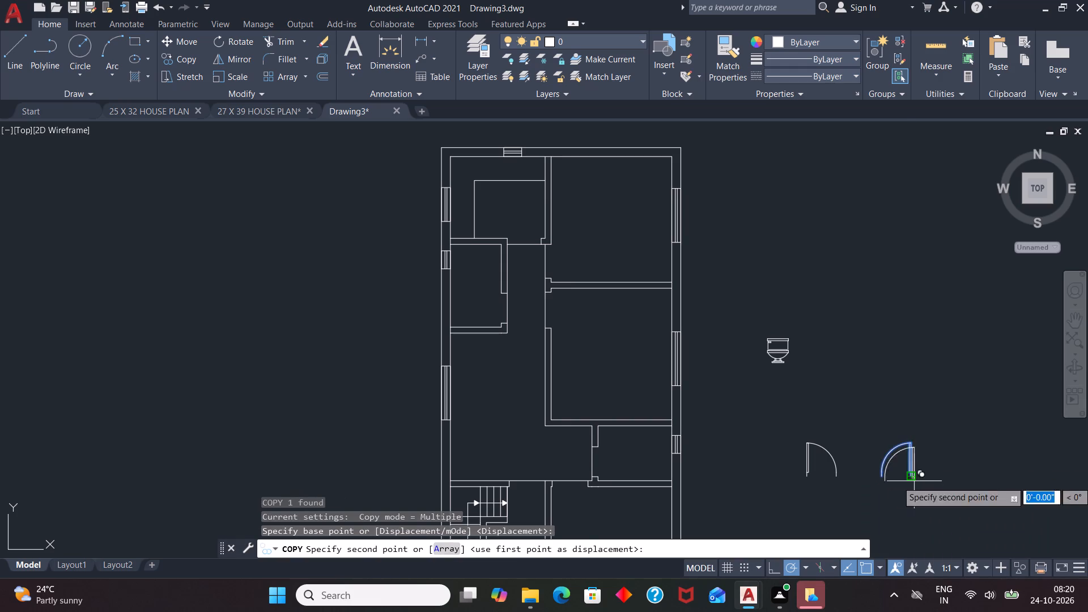
{"action": "scroll", "coordinate": [510, 257], "scroll_direction": "up", "scroll_amount": 2}
{"action": "scroll", "coordinate": [568, 207], "scroll_direction": "up", "scroll_amount": 4}
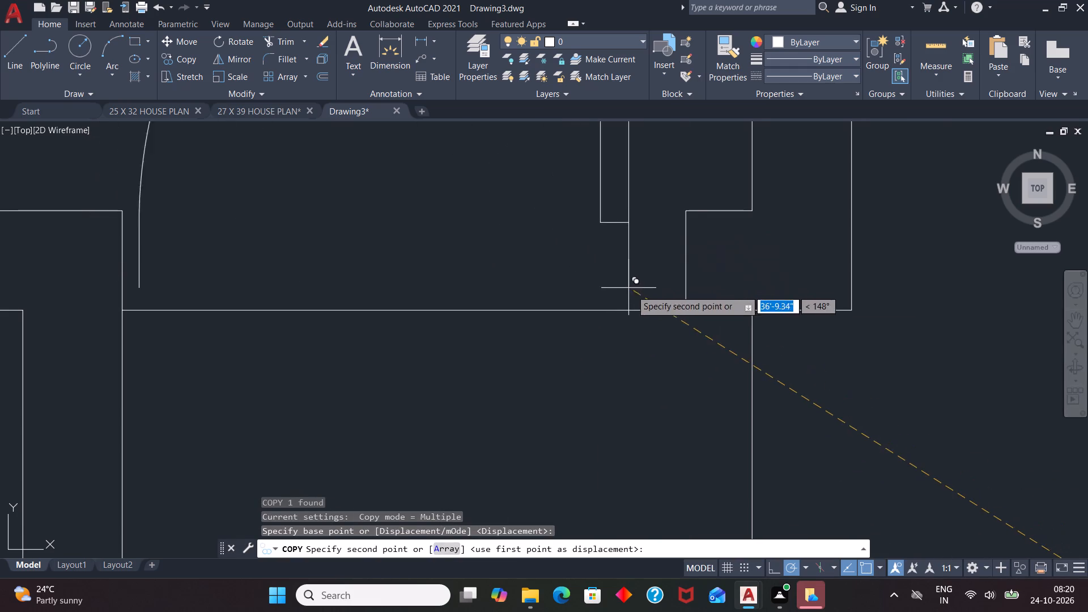
{"action": "left_click", "coordinate": [686, 308]}
{"action": "key", "text": "space"}
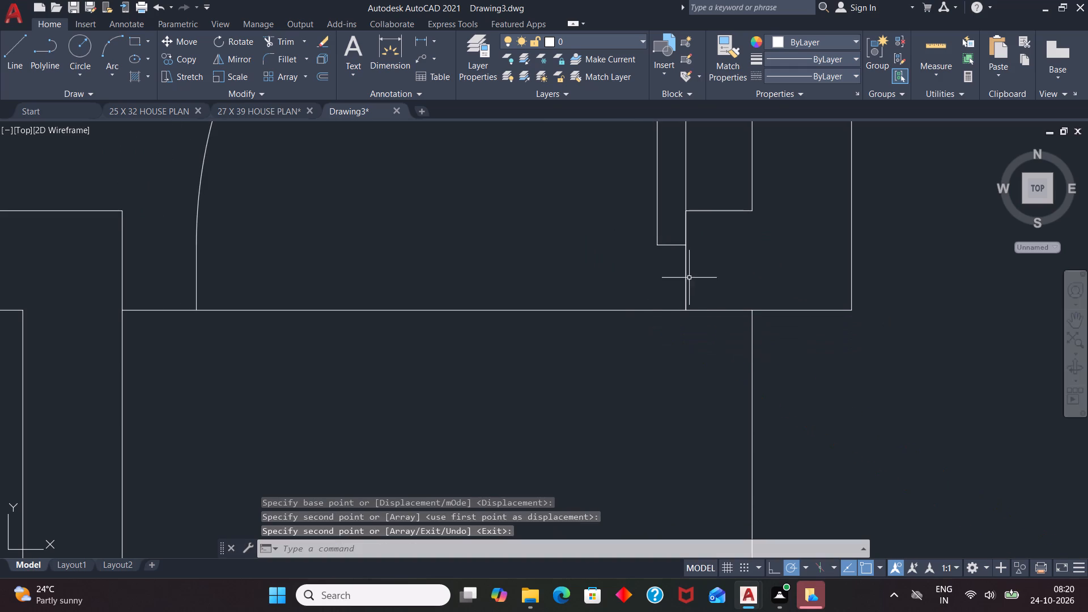
Scale the northwest room's door by about 1.15 from its hinge corner so it fills the opening.
{"action": "left_click", "coordinate": [683, 246]}
{"action": "scroll", "coordinate": [644, 379], "scroll_direction": "down", "scroll_amount": 2}
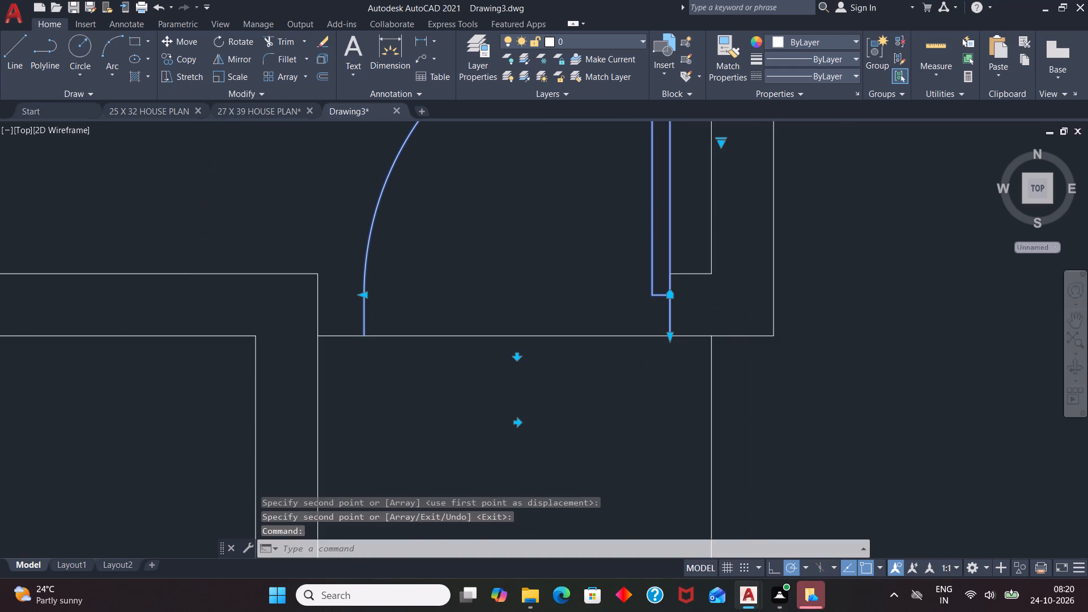
{"action": "type", "text": "SC"}
{"action": "key", "text": "Return"}
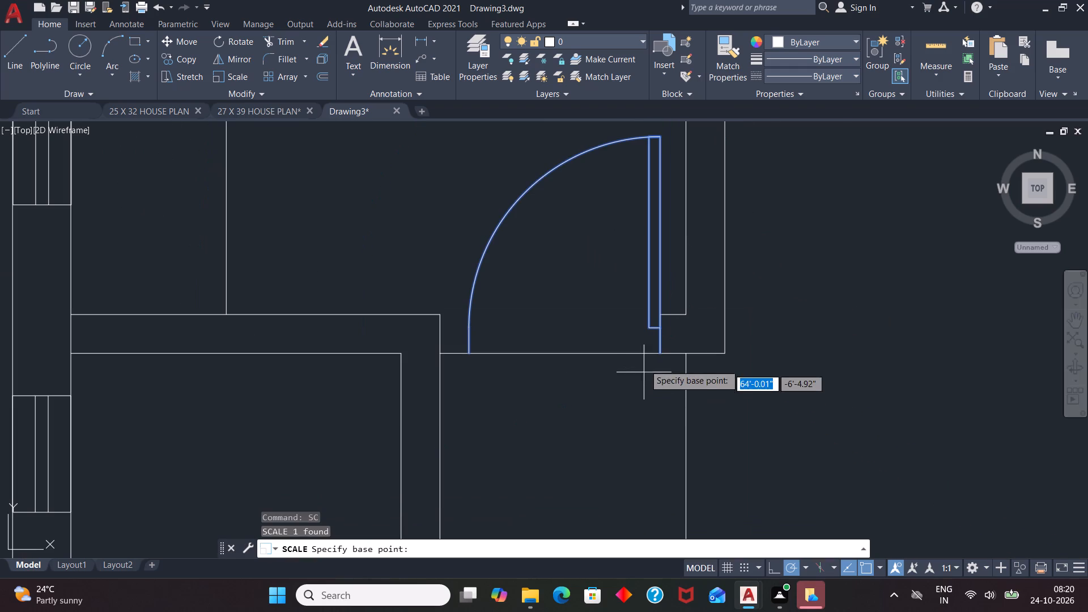
{"action": "left_click", "coordinate": [661, 354]}
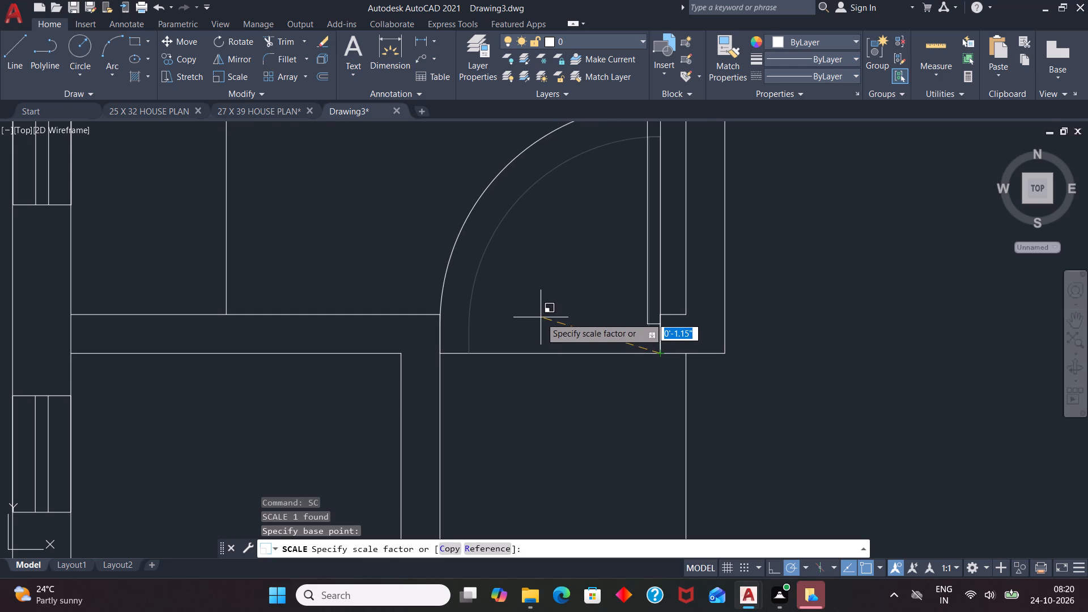
{"action": "left_click", "coordinate": [541, 317]}
Rotate the original door block outside the plan by 90° about the top end of its leaf.
{"action": "scroll", "coordinate": [528, 375], "scroll_direction": "down", "scroll_amount": 3}
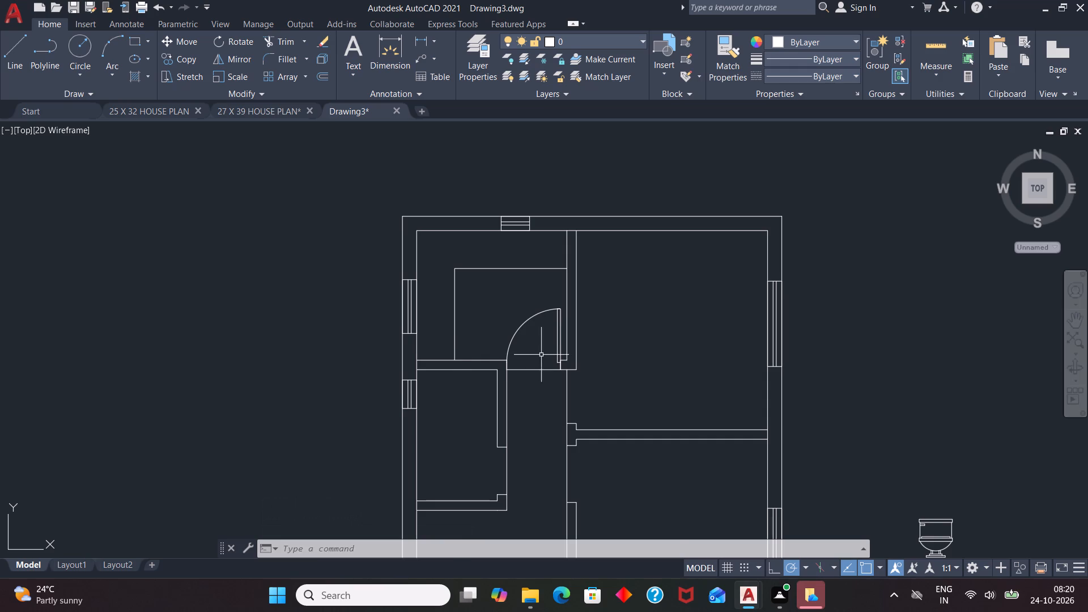
{"action": "scroll", "coordinate": [537, 361], "scroll_direction": "down", "scroll_amount": 2}
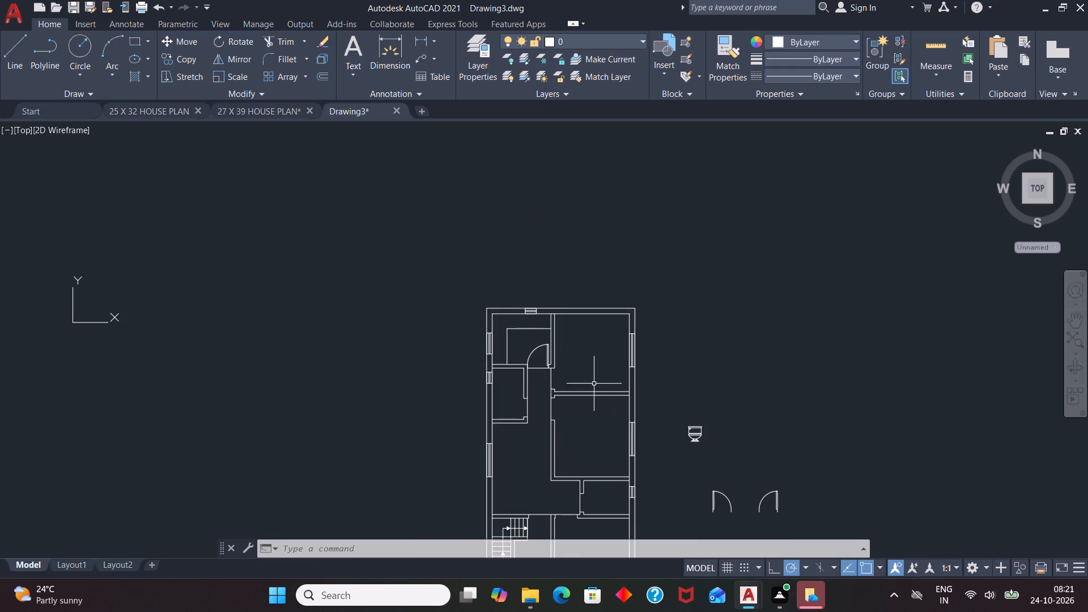
{"action": "scroll", "coordinate": [594, 384], "scroll_direction": "down", "scroll_amount": 1}
{"action": "scroll", "coordinate": [671, 467], "scroll_direction": "up", "scroll_amount": 3}
{"action": "left_click", "coordinate": [656, 430]}
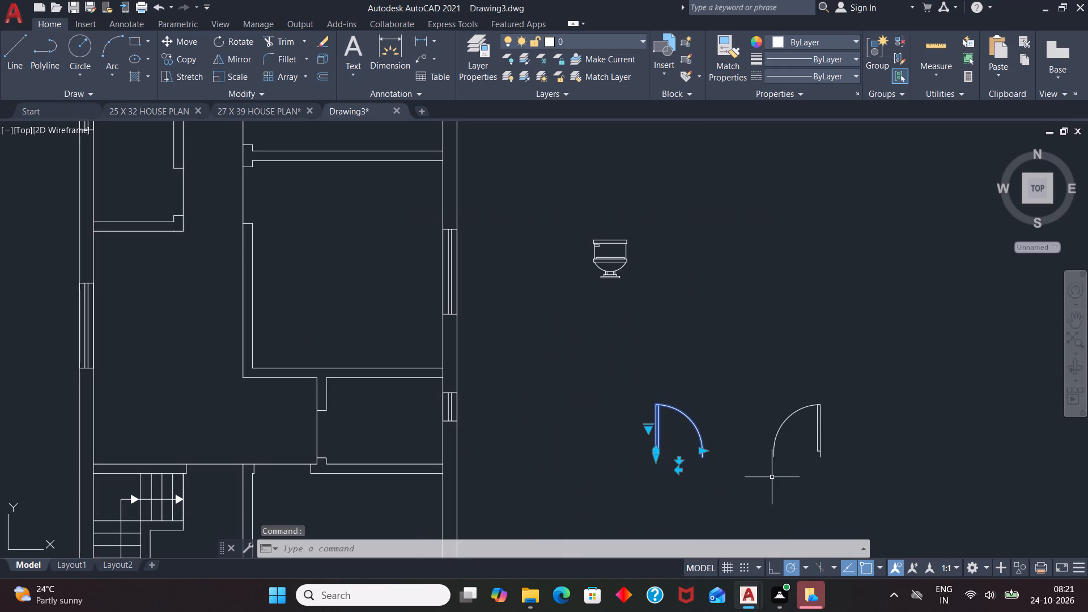
{"action": "type", "text": "RO"}
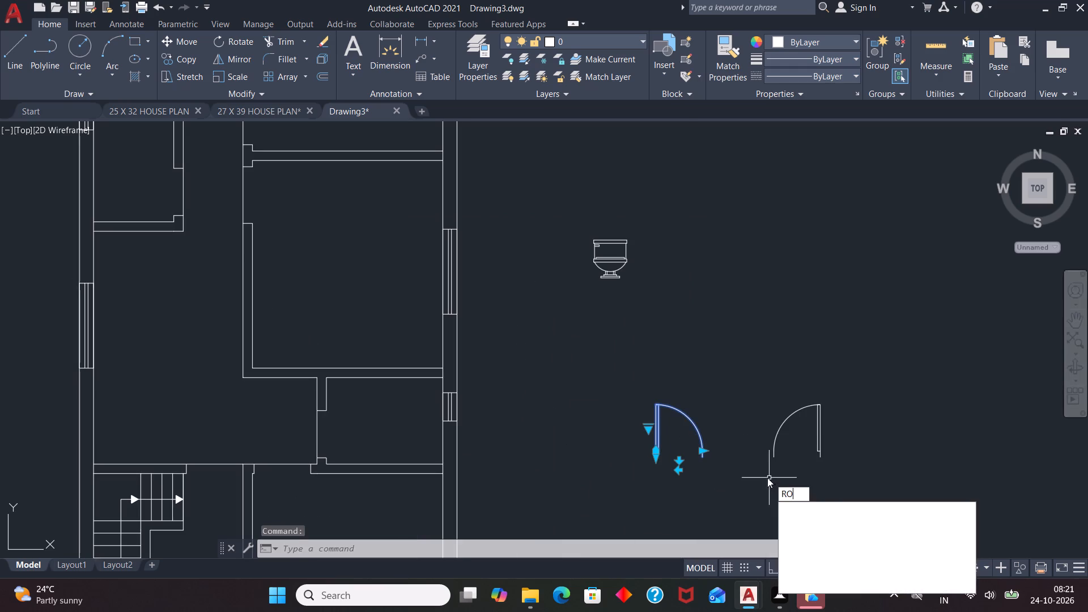
{"action": "key", "text": "Return"}
{"action": "left_click", "coordinate": [657, 403]}
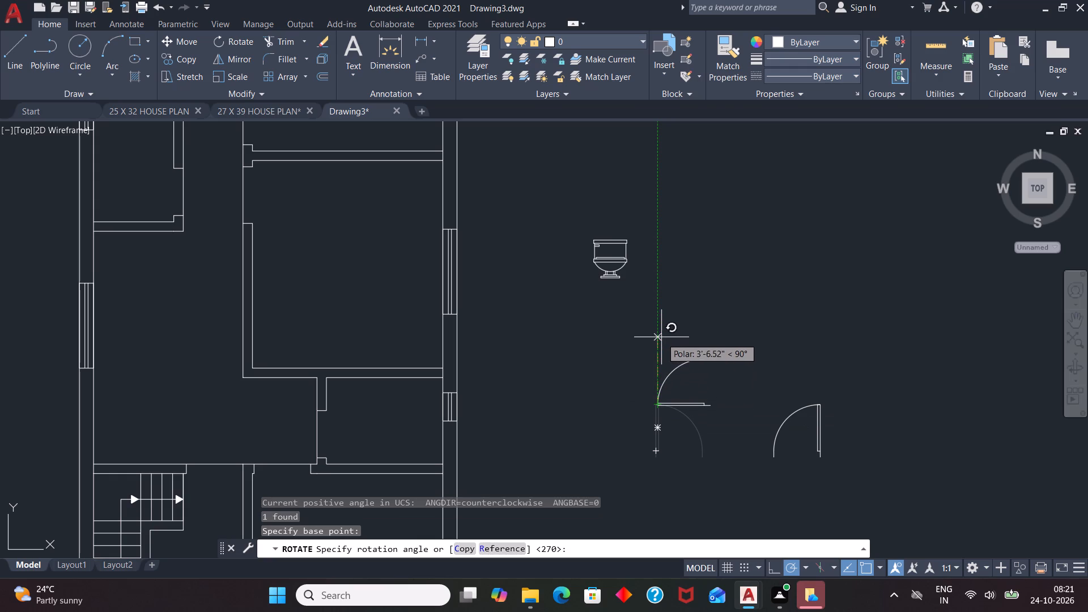
{"action": "left_click", "coordinate": [661, 337]}
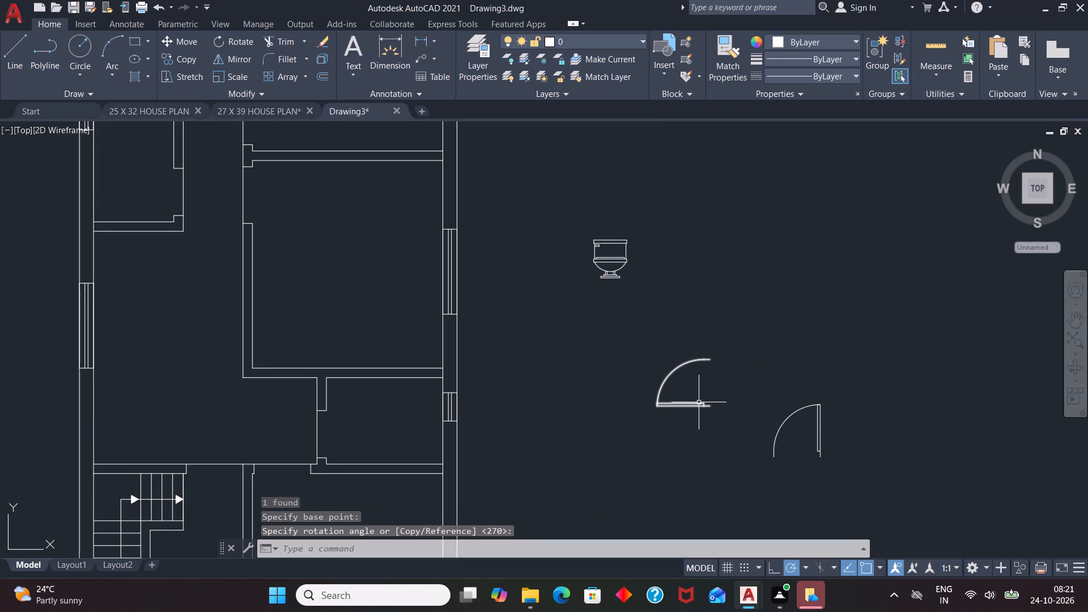
Copy the rotated door to the lower jamb corner of the opening in the small west room's east wall.
{"action": "left_click", "coordinate": [699, 403]}
{"action": "key", "text": "c"}
{"action": "key", "text": "o"}
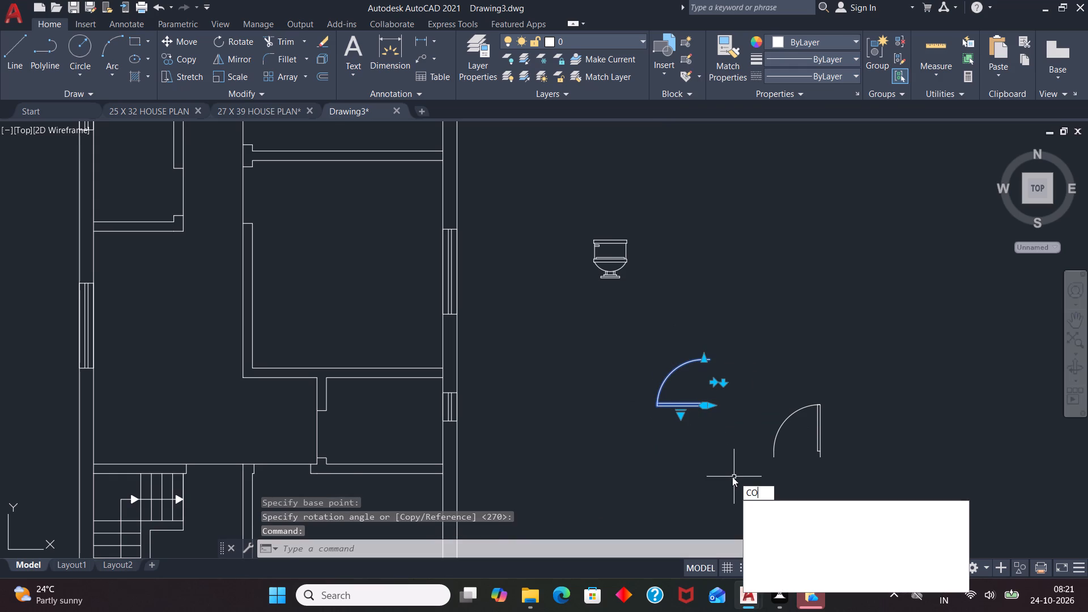
{"action": "key", "text": "Return"}
{"action": "left_click", "coordinate": [716, 401]}
{"action": "scroll", "coordinate": [657, 408], "scroll_direction": "down", "scroll_amount": 2}
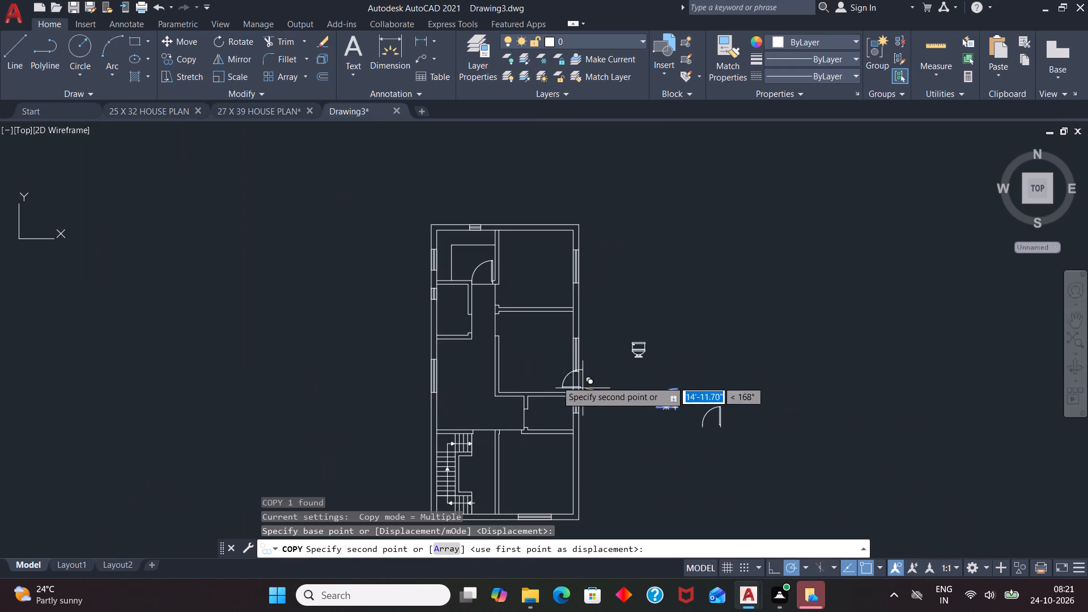
{"action": "scroll", "coordinate": [418, 317], "scroll_direction": "up", "scroll_amount": 4}
{"action": "scroll", "coordinate": [764, 373], "scroll_direction": "up", "scroll_amount": 4}
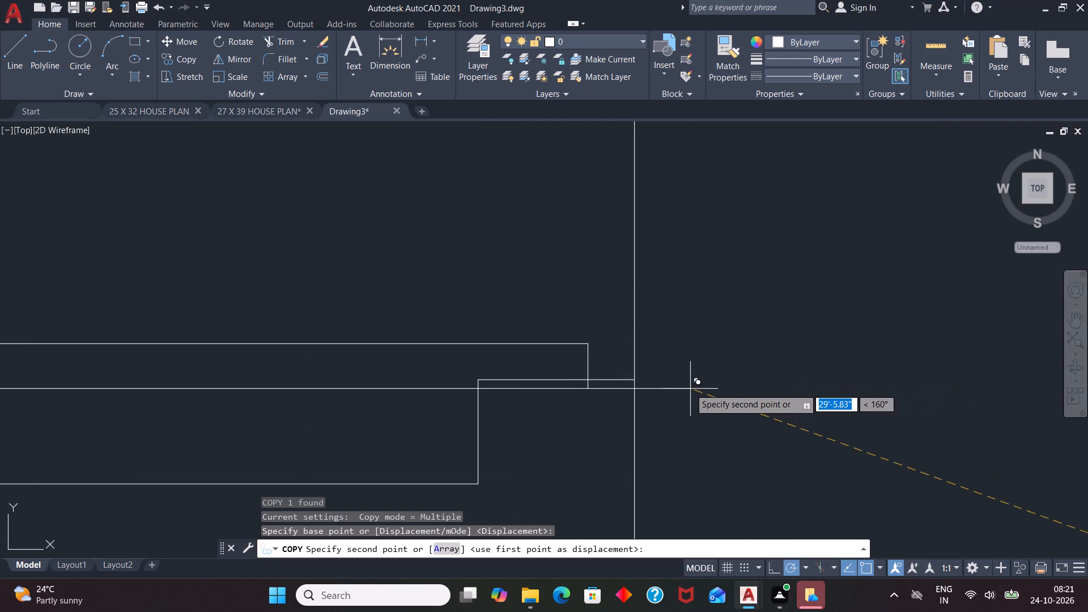
{"action": "left_click", "coordinate": [631, 377]}
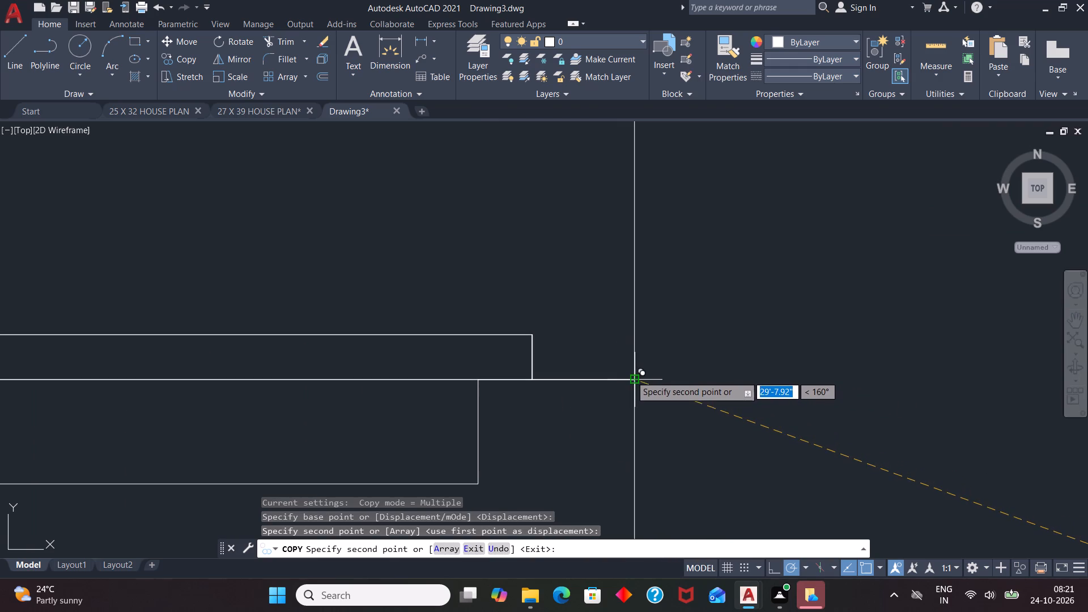
{"action": "key", "text": "space"}
Scale the small west room's door by about 1.01 from its hinge corner so it fits the opening.
{"action": "scroll", "coordinate": [597, 419], "scroll_direction": "down", "scroll_amount": 1}
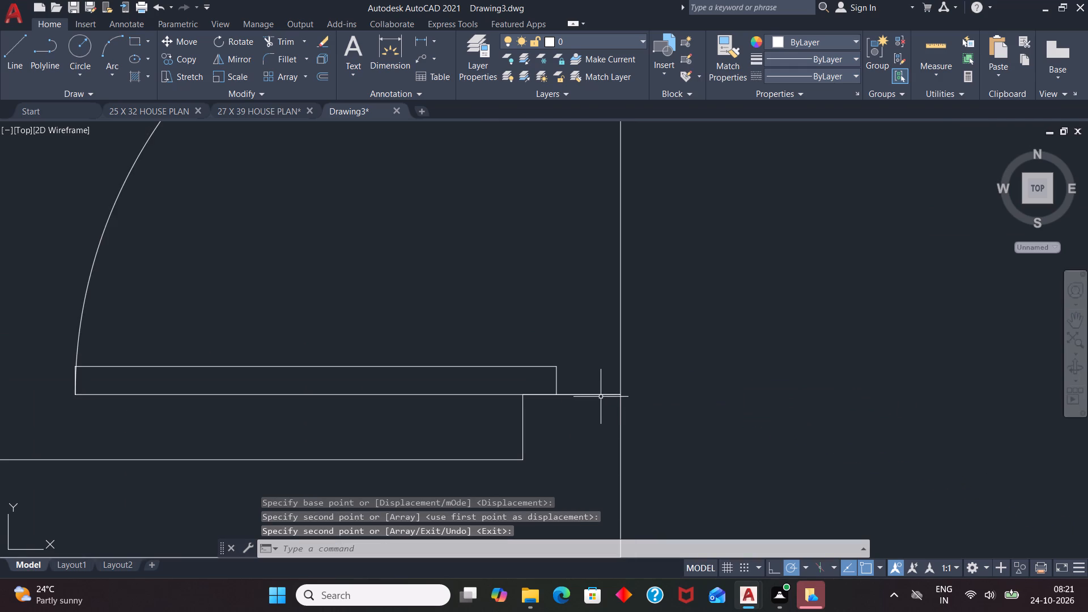
{"action": "left_click", "coordinate": [602, 395]}
{"action": "scroll", "coordinate": [608, 433], "scroll_direction": "down", "scroll_amount": 2}
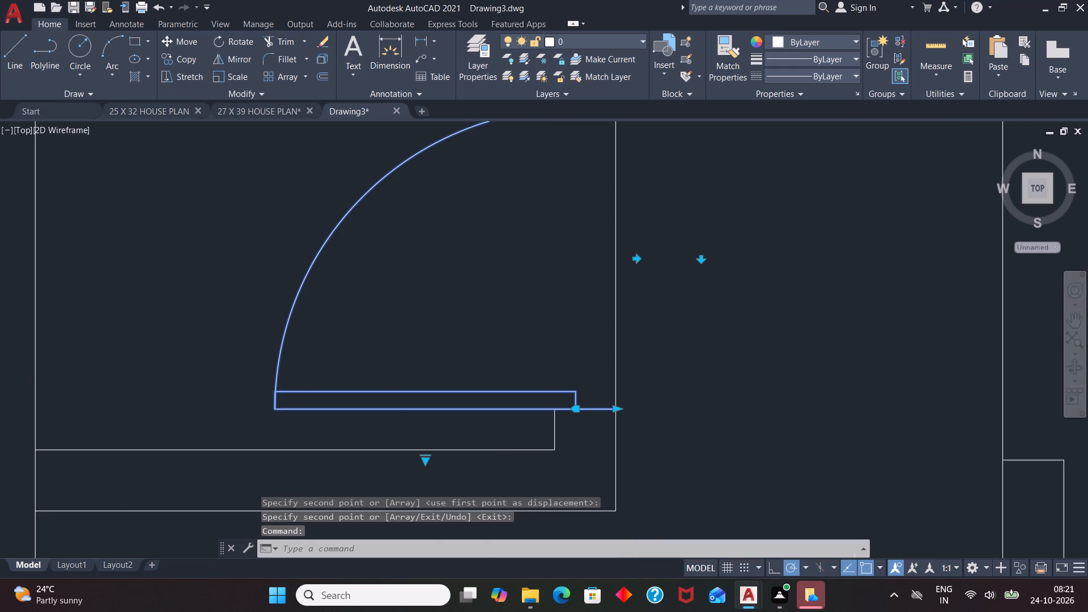
{"action": "type", "text": "SC"}
{"action": "key", "text": "Return"}
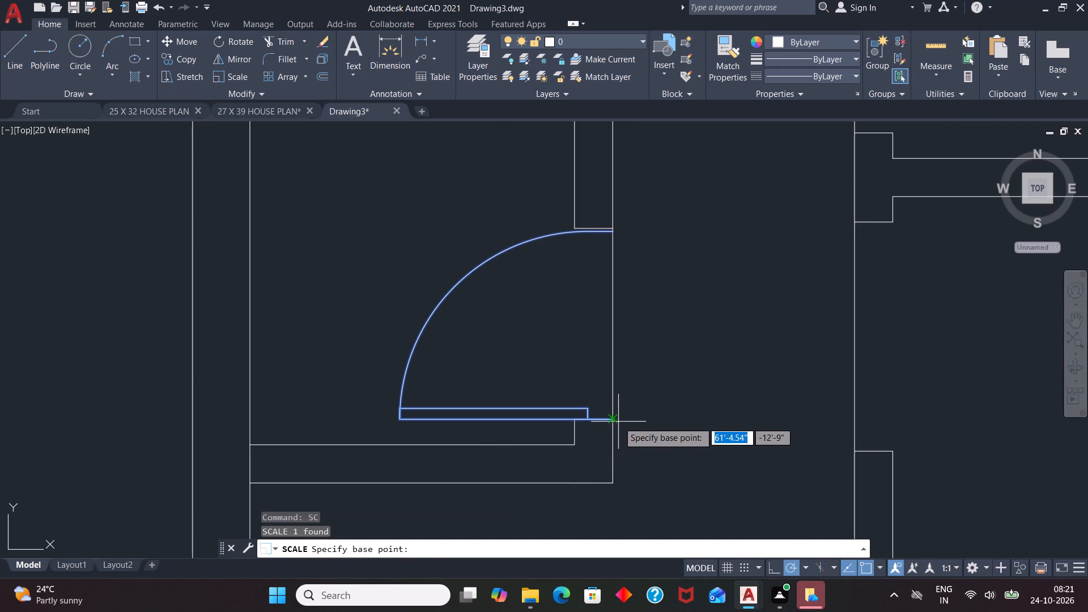
{"action": "left_click", "coordinate": [618, 422]}
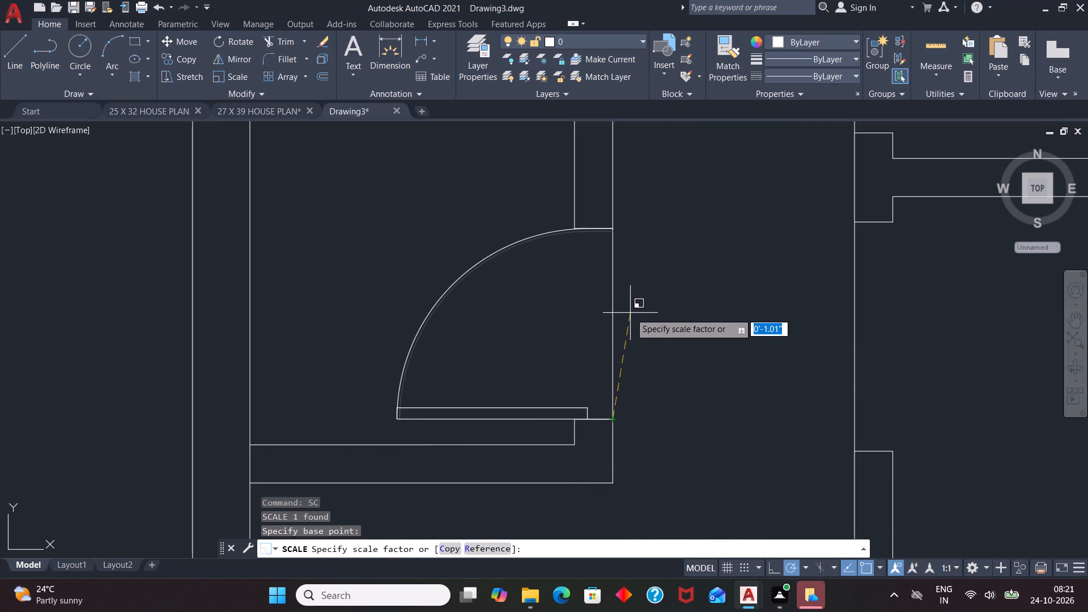
{"action": "left_click", "coordinate": [630, 313]}
{"action": "scroll", "coordinate": [465, 301], "scroll_direction": "down", "scroll_amount": 2}
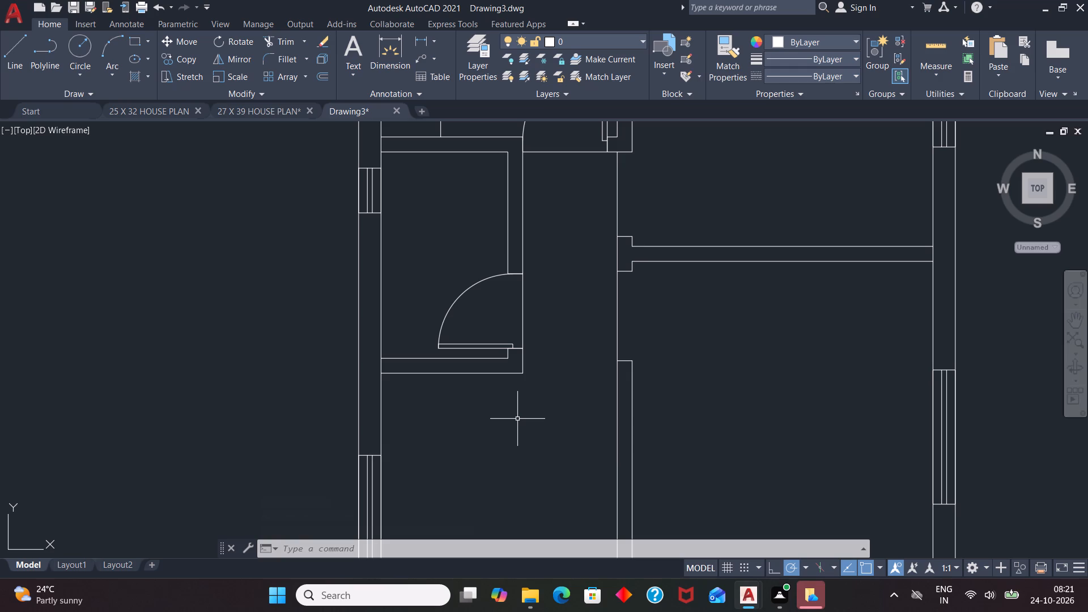
Rotate the farther door block outside the plan by 270° about the top end of its leaf.
{"action": "scroll", "coordinate": [576, 222], "scroll_direction": "down", "scroll_amount": 1}
{"action": "scroll", "coordinate": [547, 312], "scroll_direction": "down", "scroll_amount": 1}
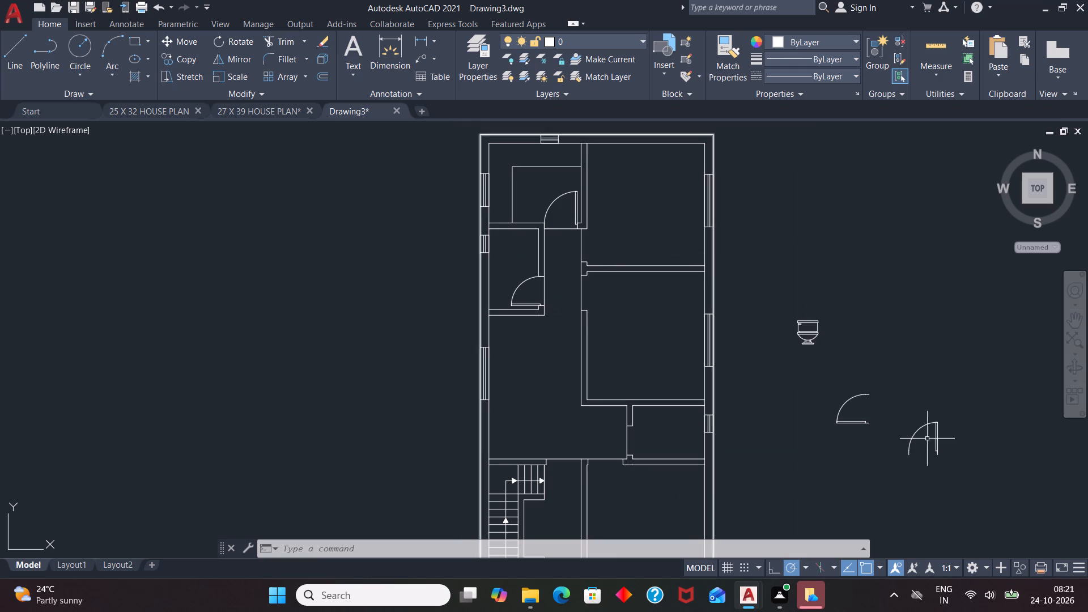
{"action": "left_click", "coordinate": [936, 433]}
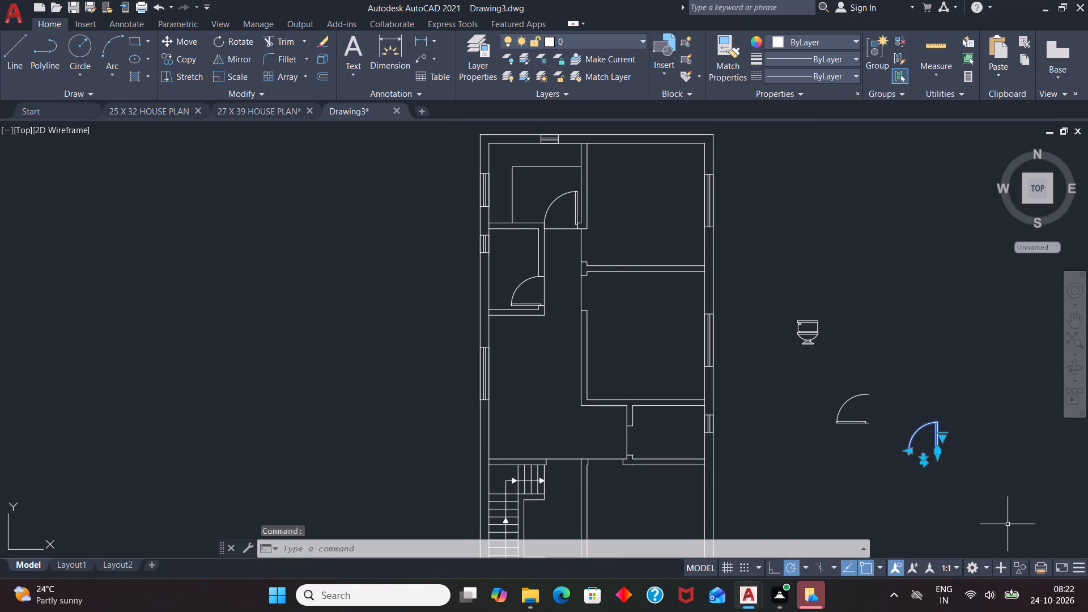
{"action": "type", "text": "RO"}
{"action": "key", "text": "Return"}
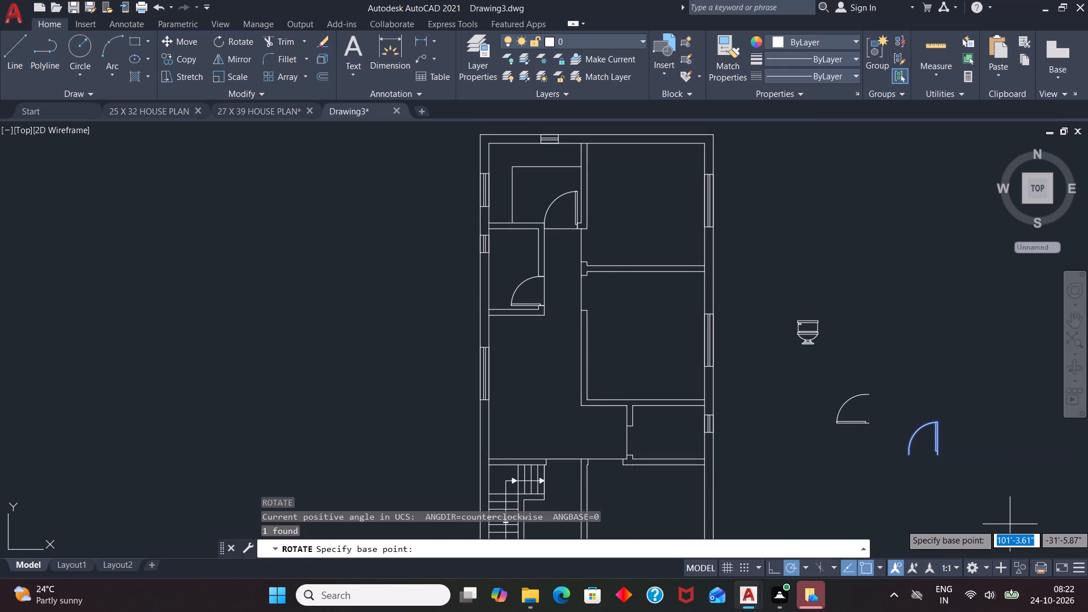
{"action": "left_click", "coordinate": [938, 419]}
{"action": "left_click", "coordinate": [941, 474]}
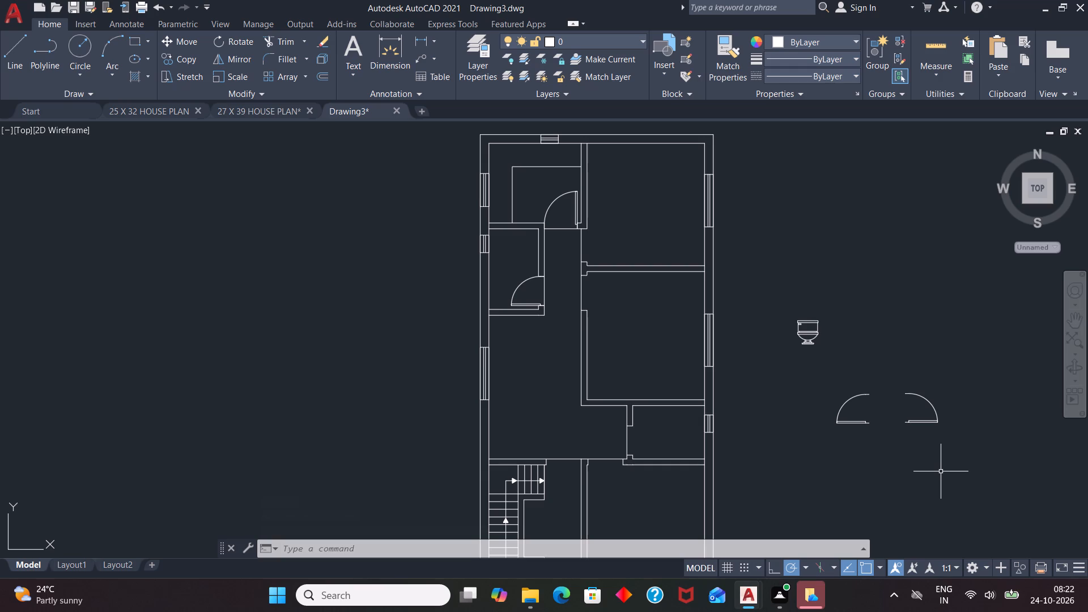
Copy the rotated door by its hinge corner to the lower jamb corner of the opening in the northeast room's west wall.
{"action": "left_click", "coordinate": [929, 421]}
{"action": "type", "text": "CO"}
{"action": "key", "text": "Return"}
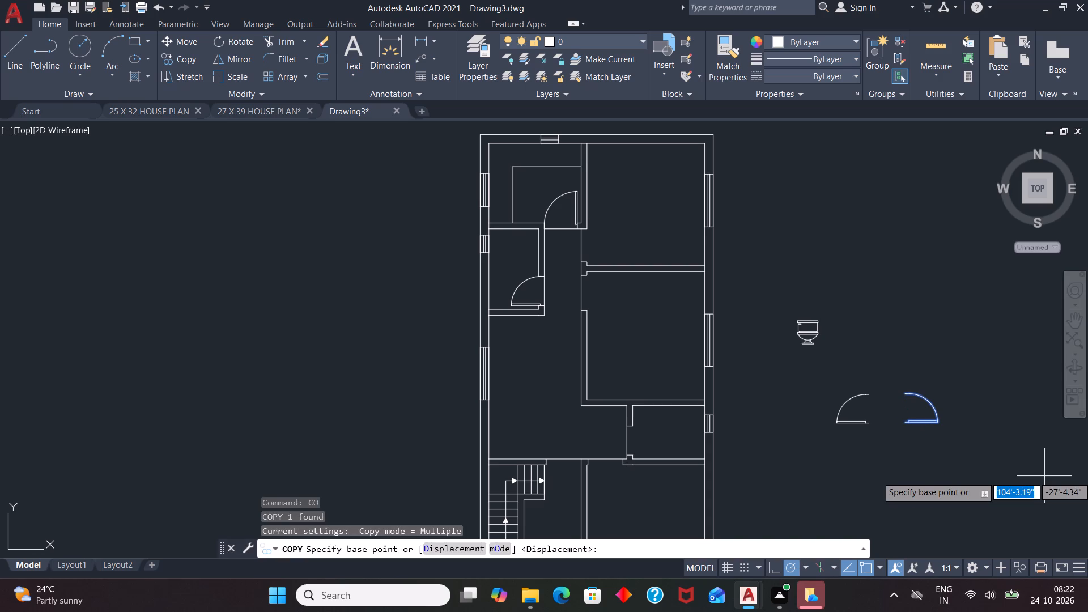
{"action": "left_click", "coordinate": [906, 420]}
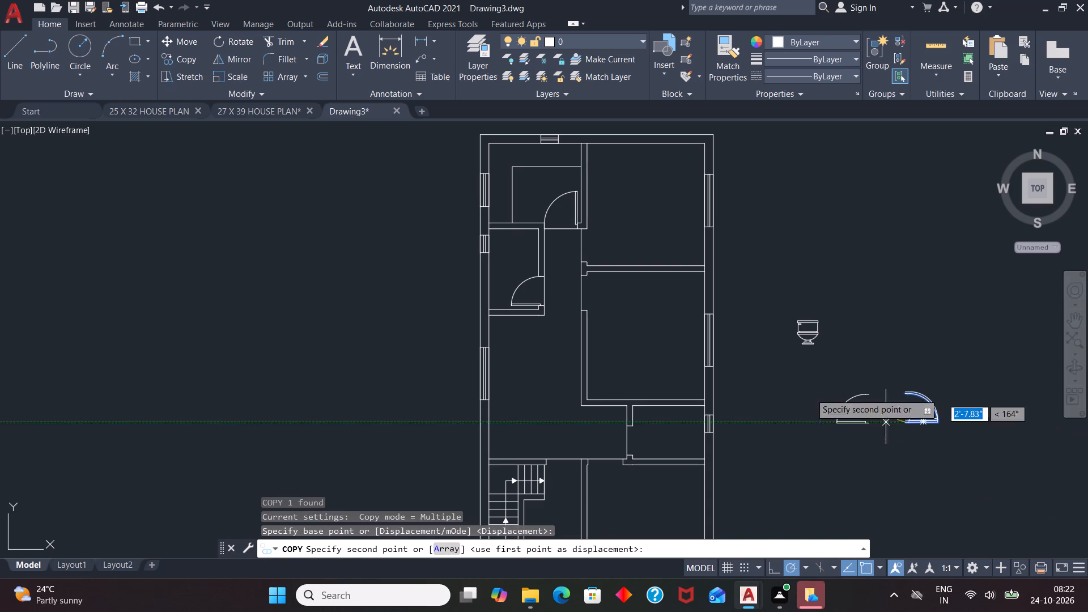
{"action": "scroll", "coordinate": [554, 246], "scroll_direction": "up", "scroll_amount": 4}
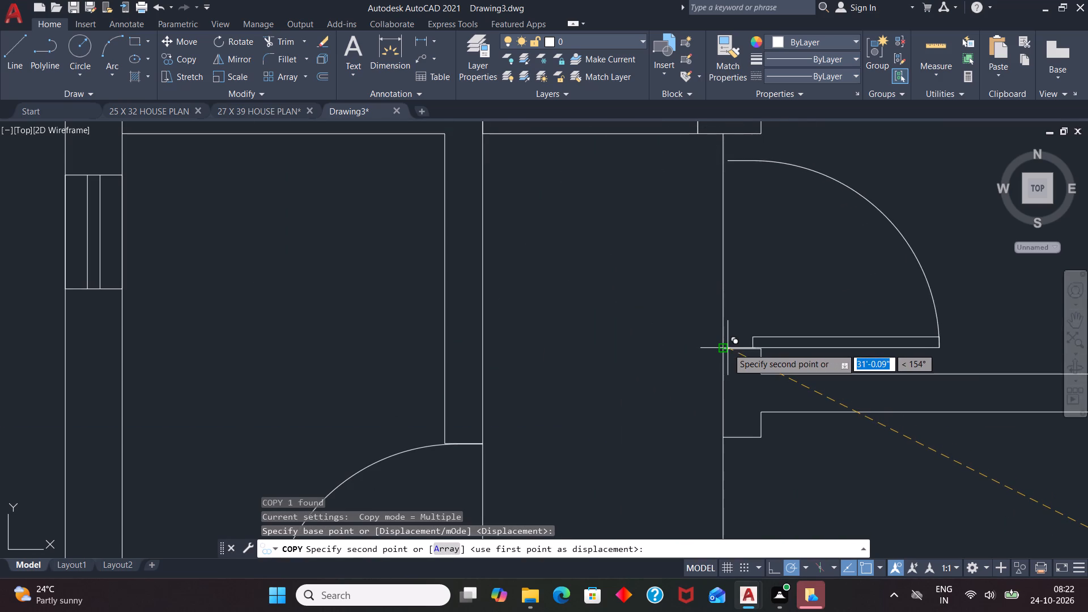
{"action": "left_click", "coordinate": [728, 348]}
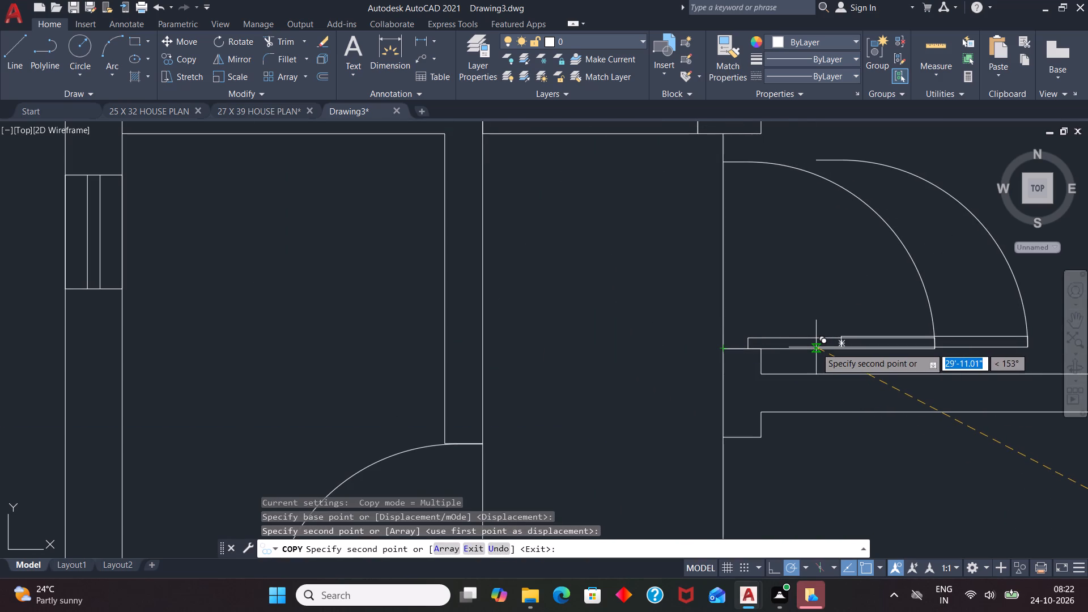
{"action": "key", "text": "Escape"}
Scale the northeast room's door up from its hinge corner so it fills the opening.
{"action": "left_click", "coordinate": [805, 347]}
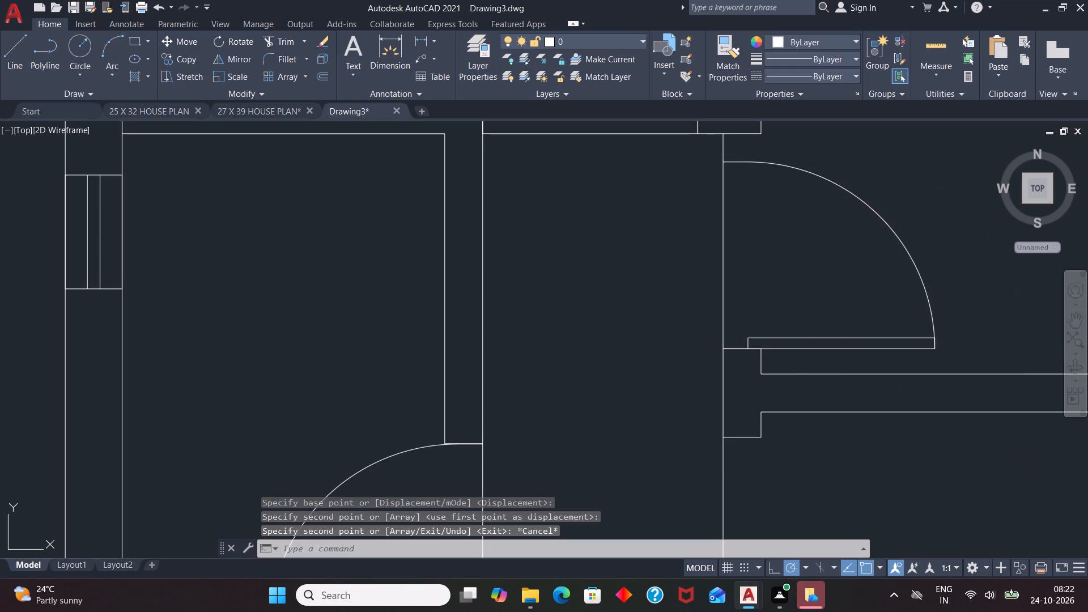
{"action": "scroll", "coordinate": [642, 397], "scroll_direction": "down", "scroll_amount": 1}
{"action": "type", "text": "SC"}
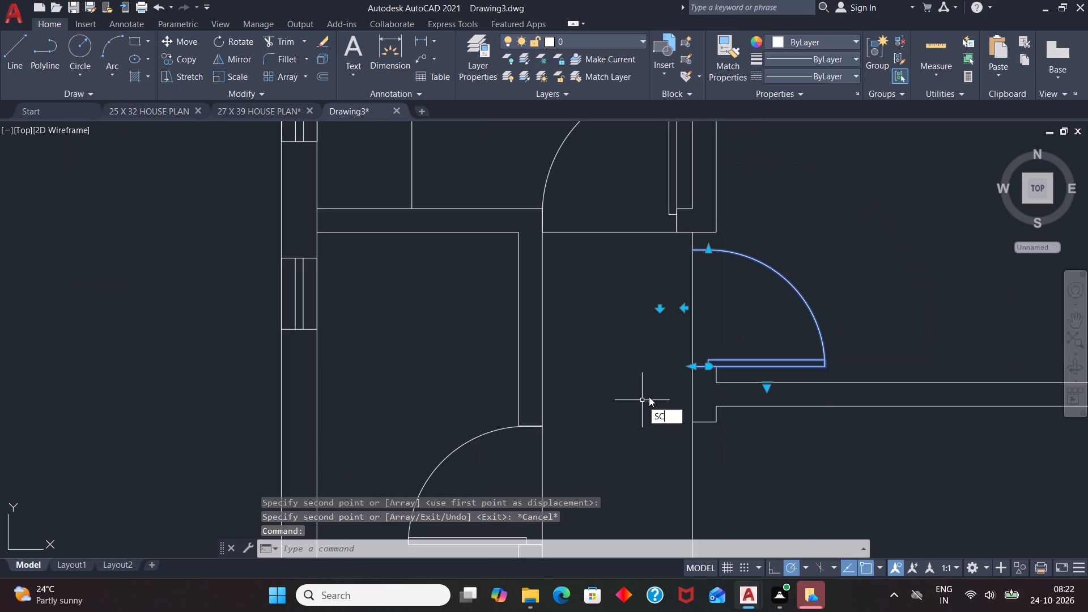
{"action": "key", "text": "Return"}
{"action": "left_click", "coordinate": [694, 366]}
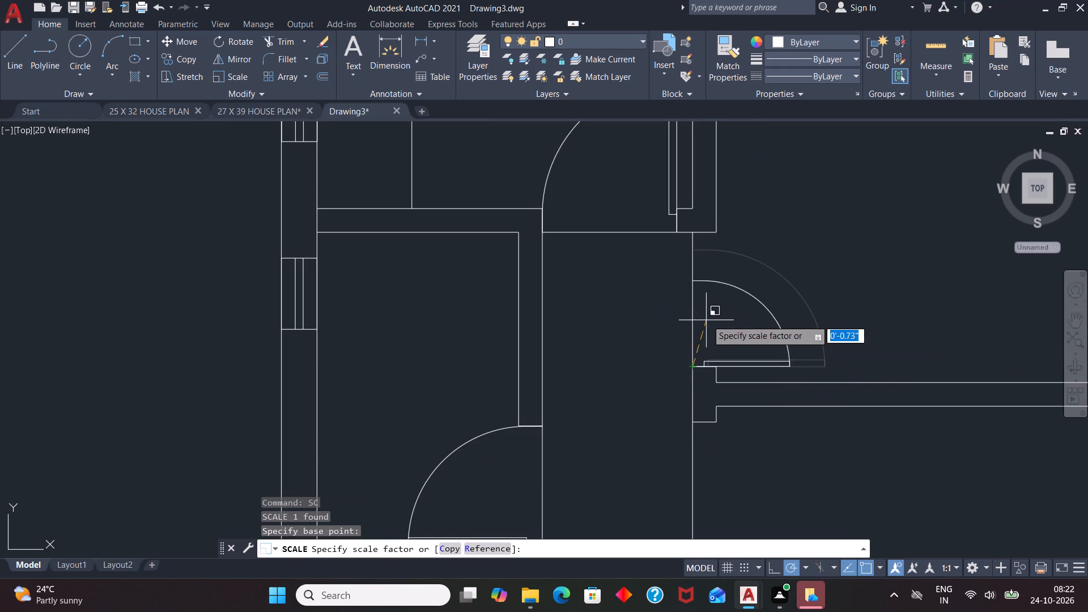
{"action": "left_click", "coordinate": [711, 292]}
Rotate the door block nearer the plan by 180° about the west end of its leaf.
{"action": "scroll", "coordinate": [599, 308], "scroll_direction": "down", "scroll_amount": 2}
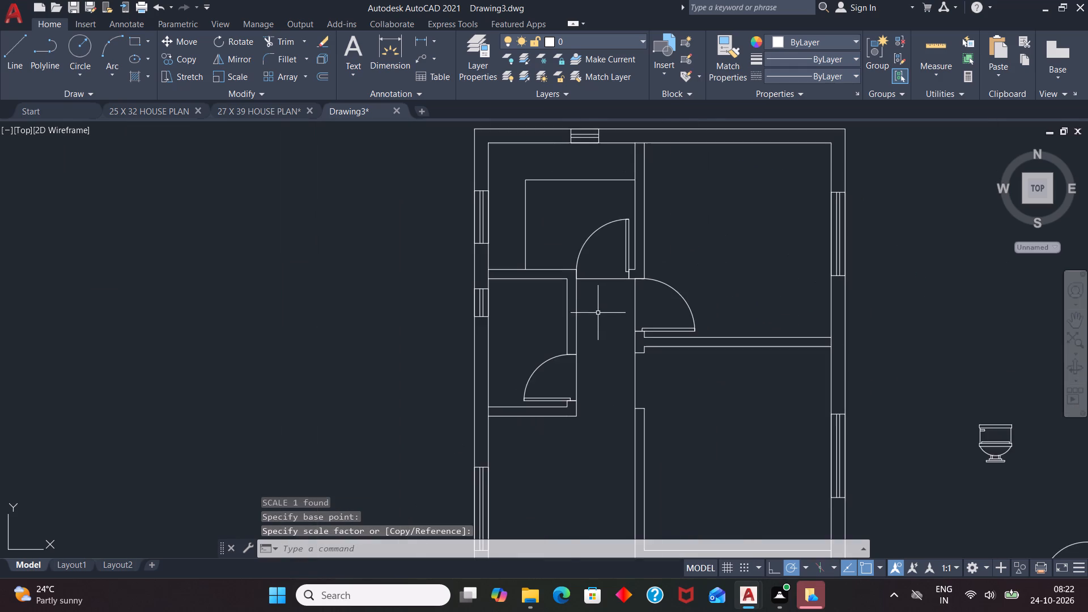
{"action": "scroll", "coordinate": [598, 326], "scroll_direction": "down", "scroll_amount": 1}
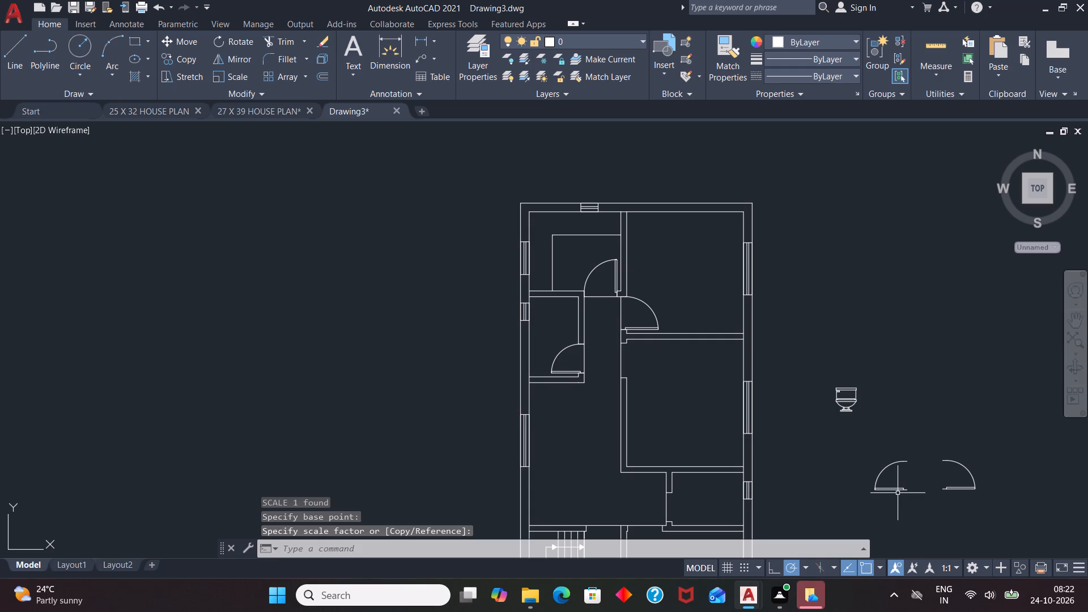
{"action": "left_click", "coordinate": [898, 493]}
{"action": "left_click", "coordinate": [892, 491]}
{"action": "left_click", "coordinate": [892, 486]}
{"action": "left_click", "coordinate": [891, 488]}
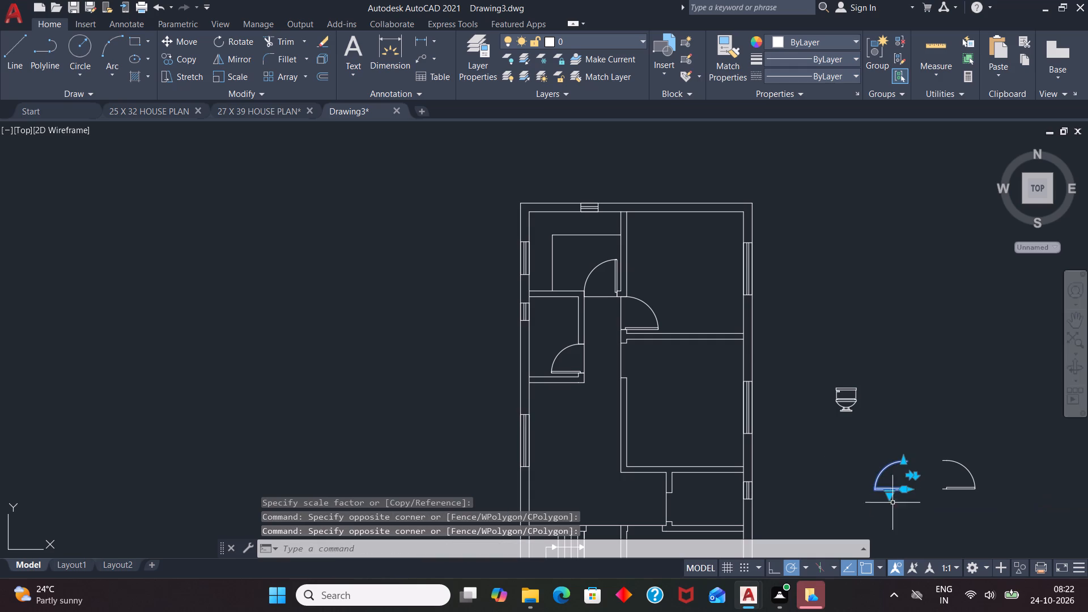
{"action": "key", "text": "r"}
{"action": "key", "text": "o"}
{"action": "key", "text": "Return"}
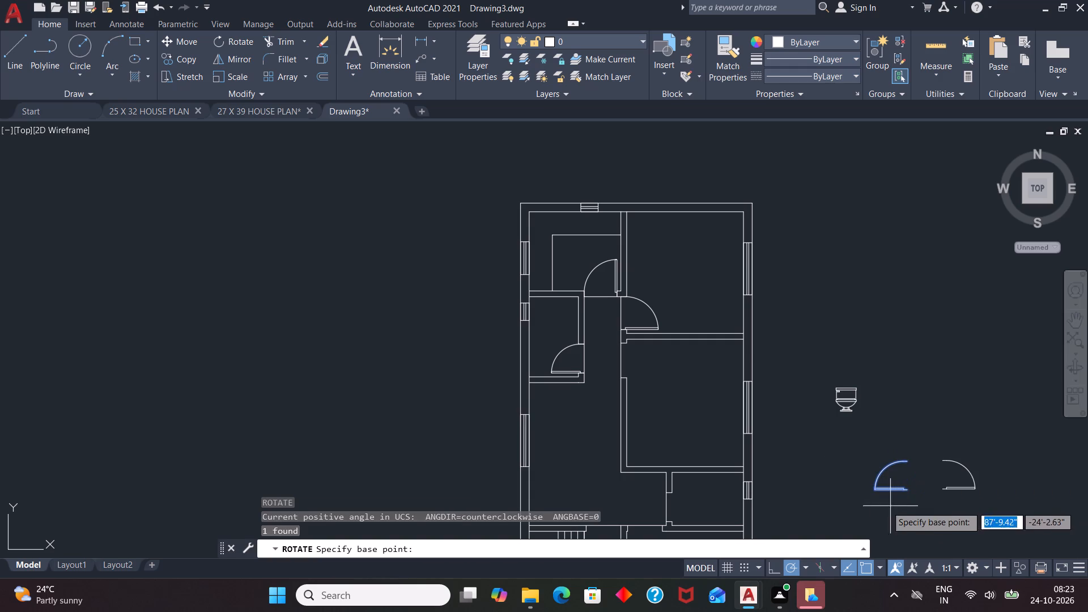
{"action": "left_click", "coordinate": [879, 489]}
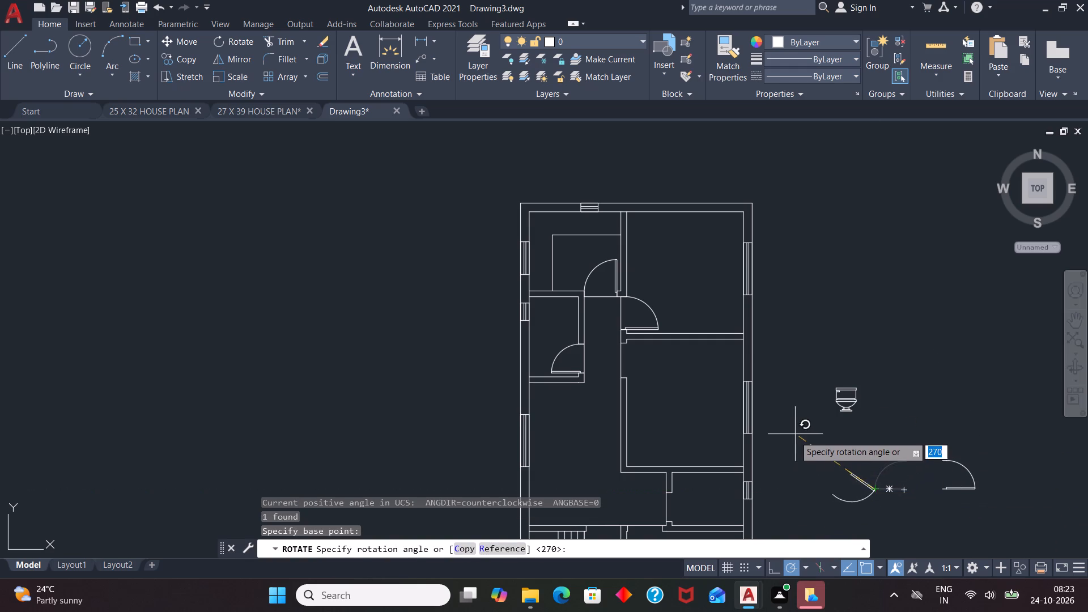
{"action": "left_click", "coordinate": [772, 487]}
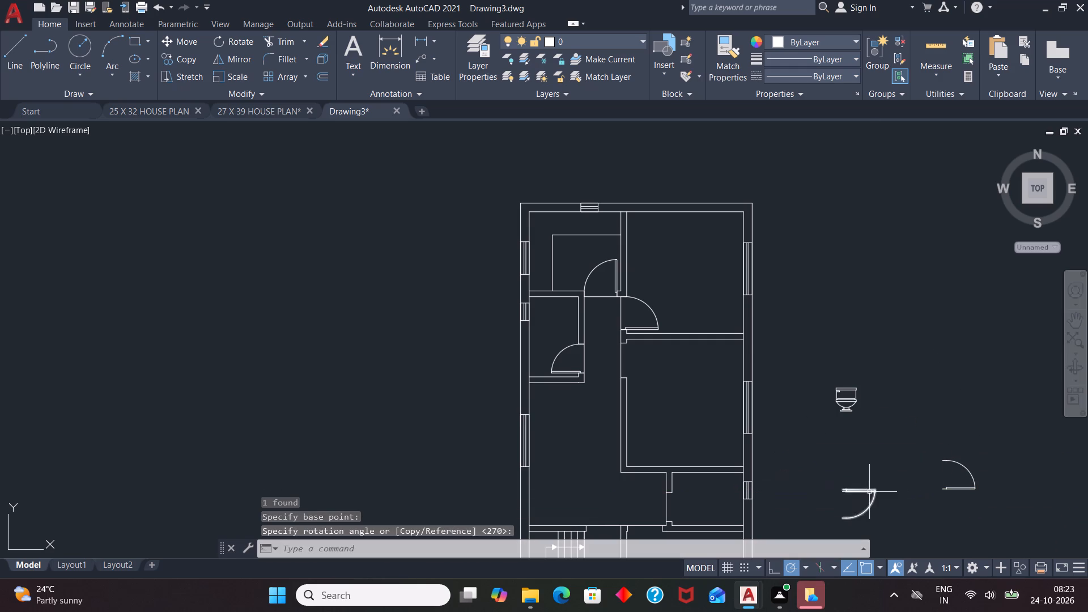
Copy the rotated door by its hinge corner to the upper jamb corner of the opening in the middle east room's west wall.
{"action": "left_click", "coordinate": [868, 491]}
{"action": "key", "text": "c"}
{"action": "key", "text": "o"}
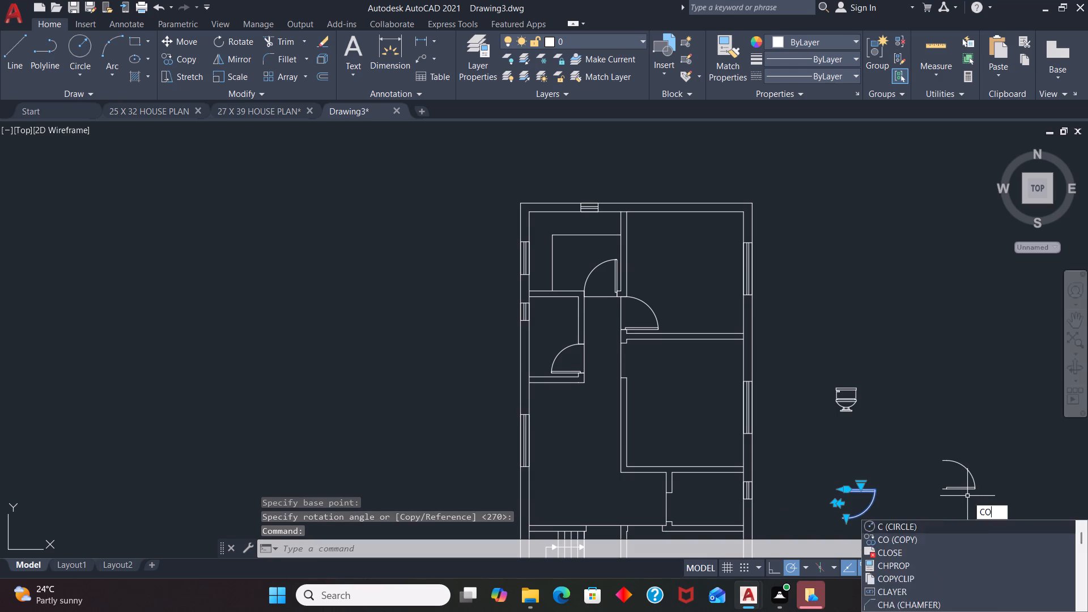
{"action": "key", "text": "Return"}
{"action": "left_click", "coordinate": [841, 488]}
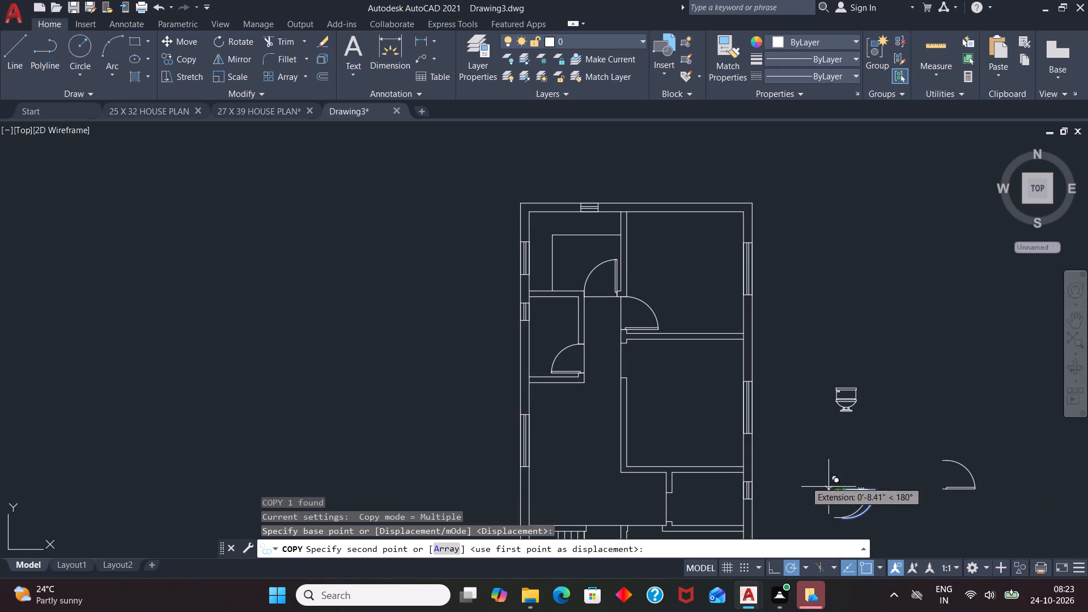
{"action": "scroll", "coordinate": [623, 355], "scroll_direction": "up", "scroll_amount": 5}
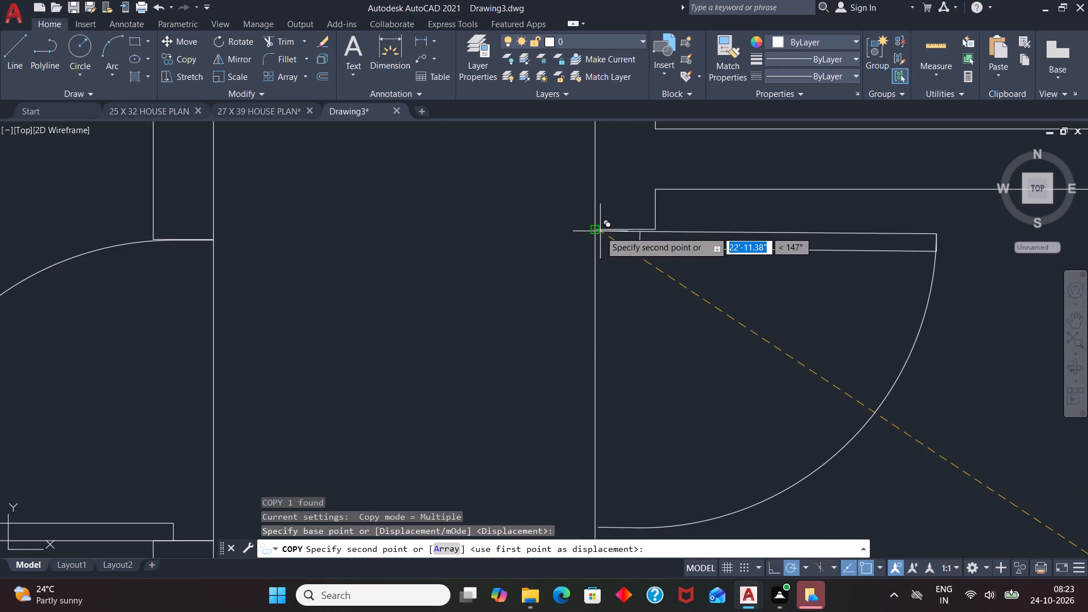
{"action": "left_click", "coordinate": [600, 230]}
{"action": "key", "text": "Escape"}
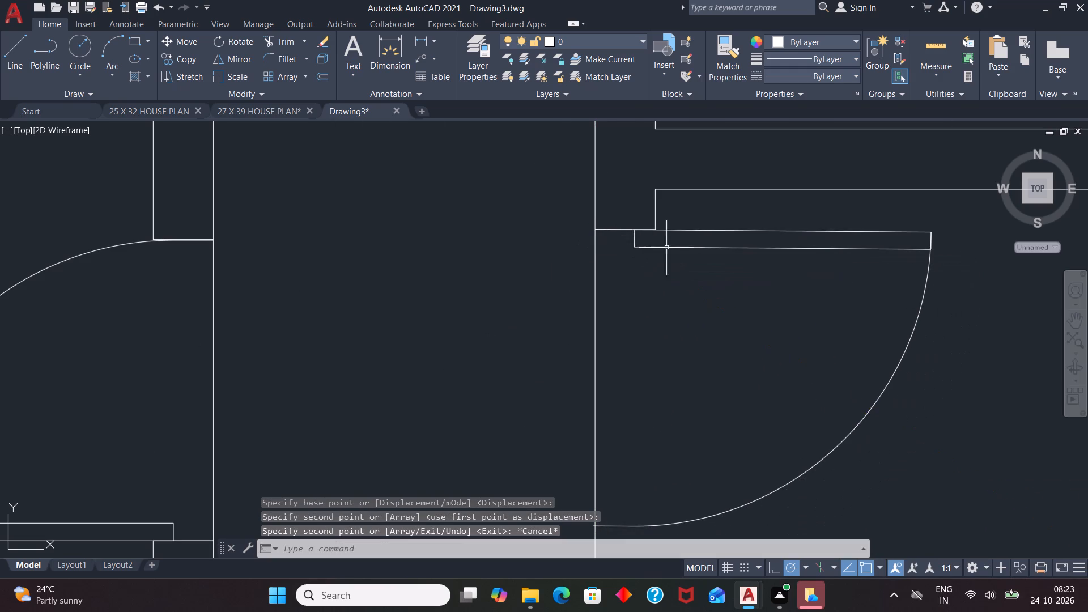
Scale the middle east room's door by about 1.21 from its hinge corner so it fills the opening.
{"action": "left_click", "coordinate": [689, 231]}
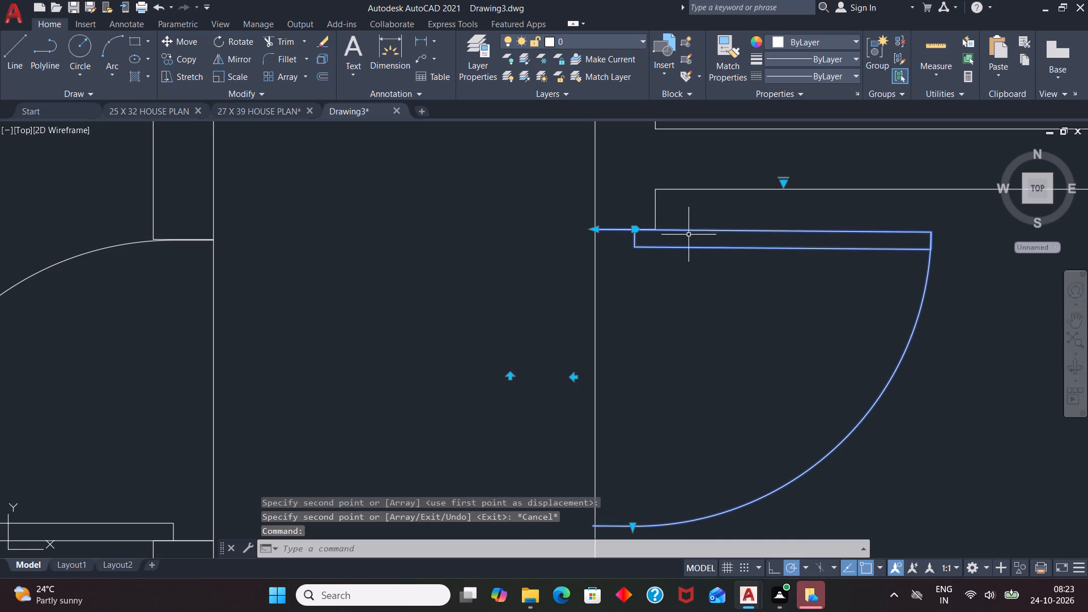
{"action": "key", "text": "s"}
{"action": "key", "text": "c"}
{"action": "key", "text": "Return"}
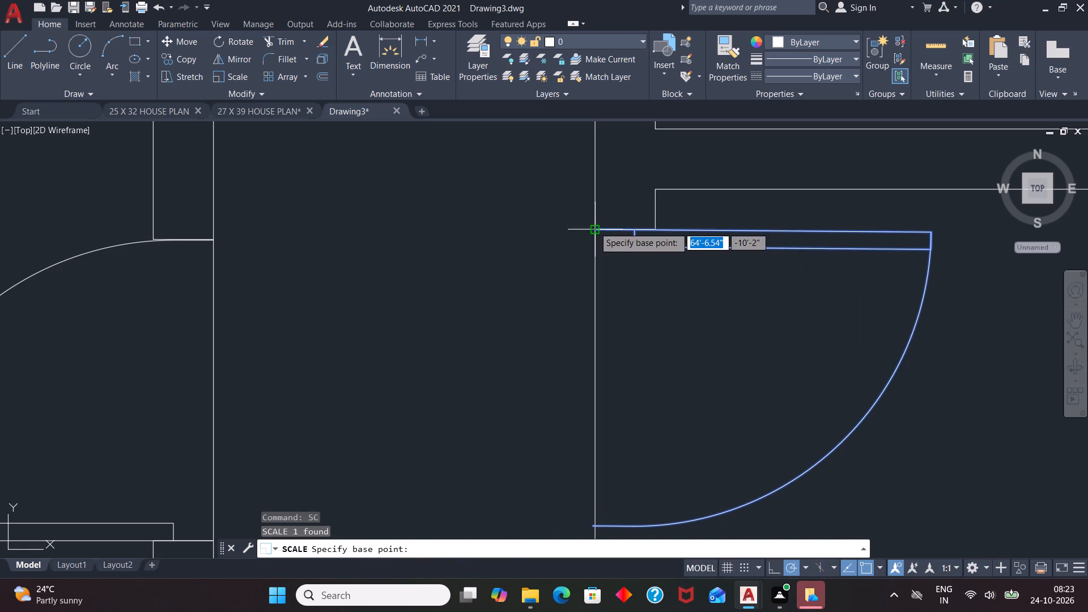
{"action": "left_click", "coordinate": [594, 227]}
{"action": "scroll", "coordinate": [658, 321], "scroll_direction": "down", "scroll_amount": 3}
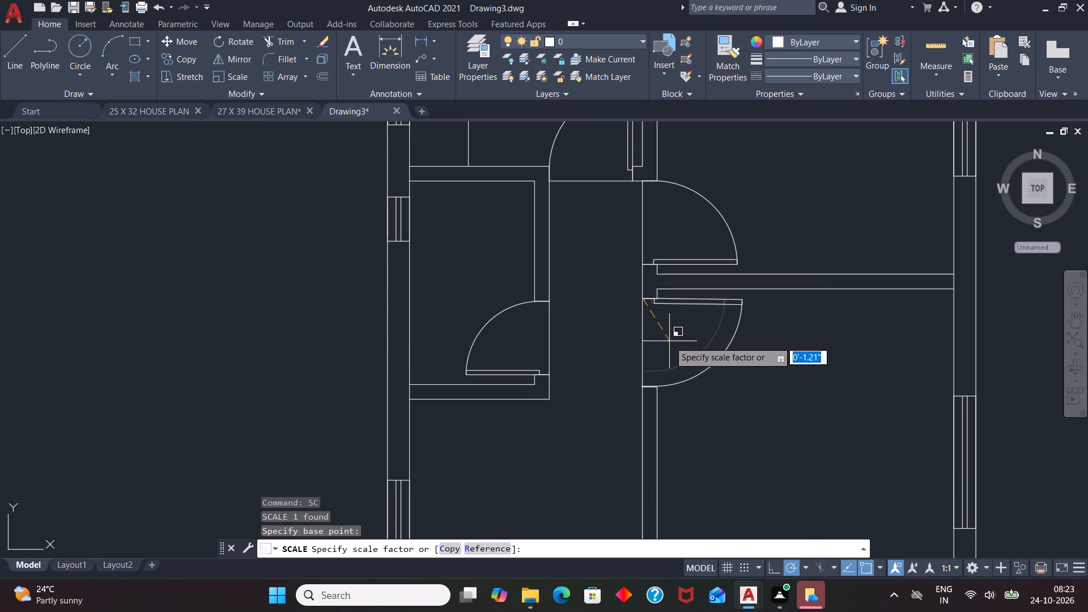
{"action": "left_click", "coordinate": [669, 341]}
Mirror the downward-swinging door outside the plan across a horizontal line below it, keeping the source object.
{"action": "scroll", "coordinate": [660, 309], "scroll_direction": "down", "scroll_amount": 2}
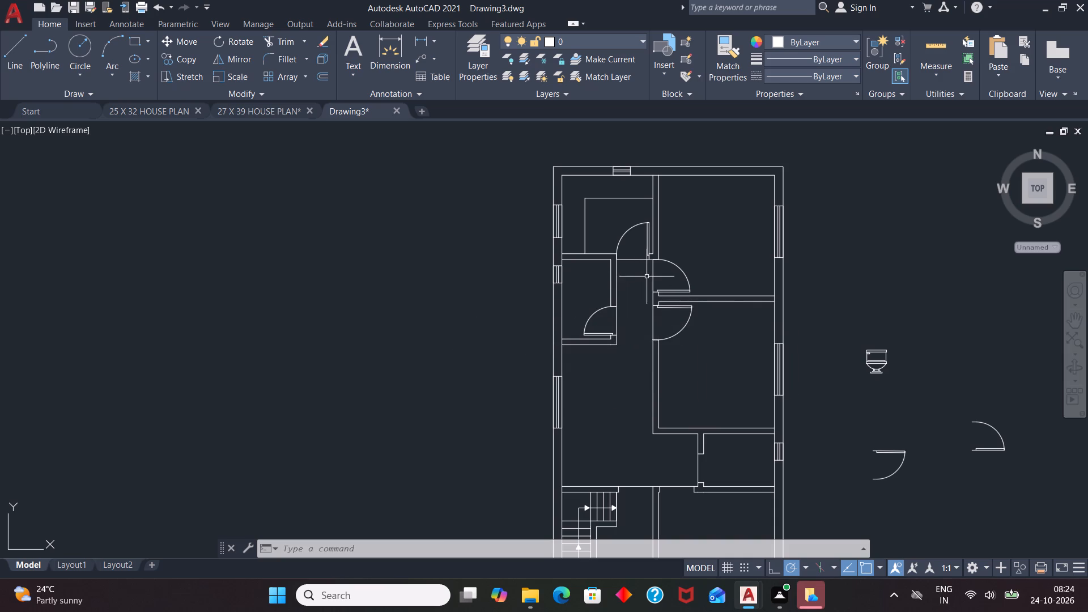
{"action": "scroll", "coordinate": [657, 264], "scroll_direction": "down", "scroll_amount": 1}
{"action": "scroll", "coordinate": [709, 415], "scroll_direction": "up", "scroll_amount": 1}
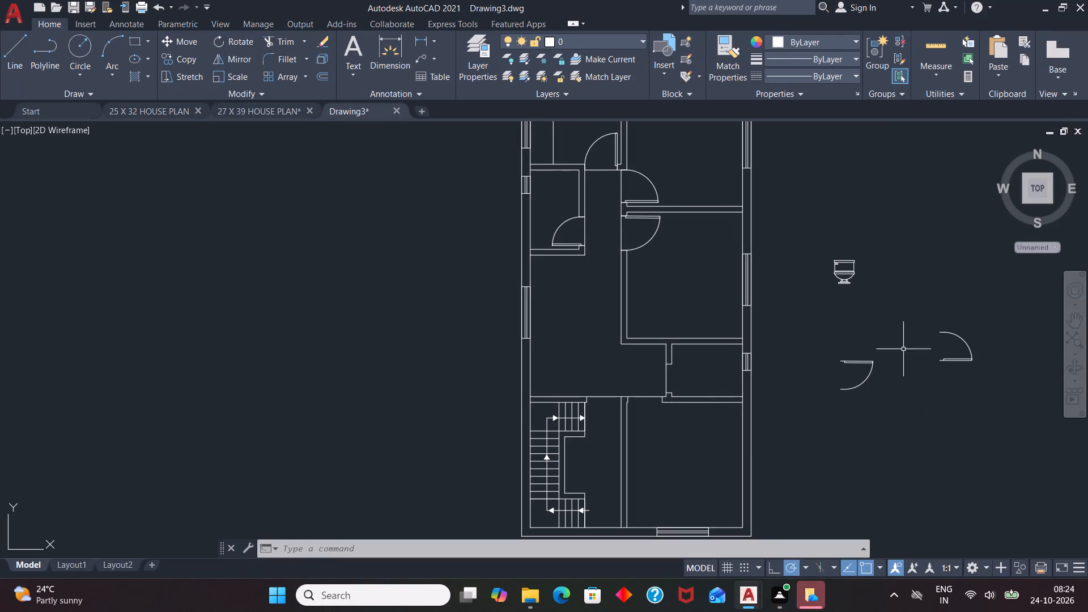
{"action": "left_click", "coordinate": [865, 364]}
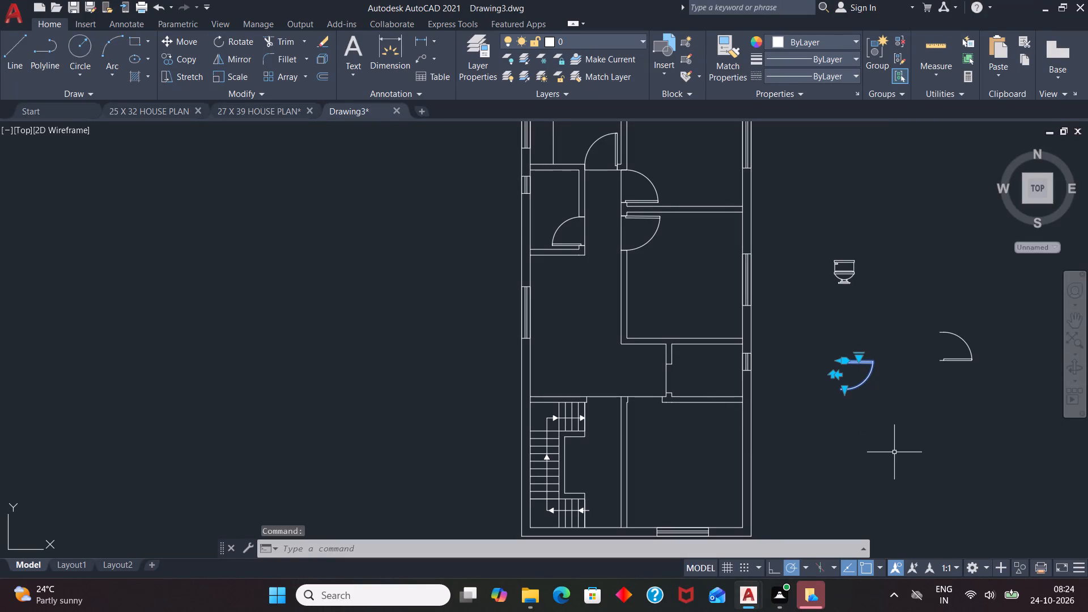
{"action": "type", "text": "MI"}
{"action": "key", "text": "Return"}
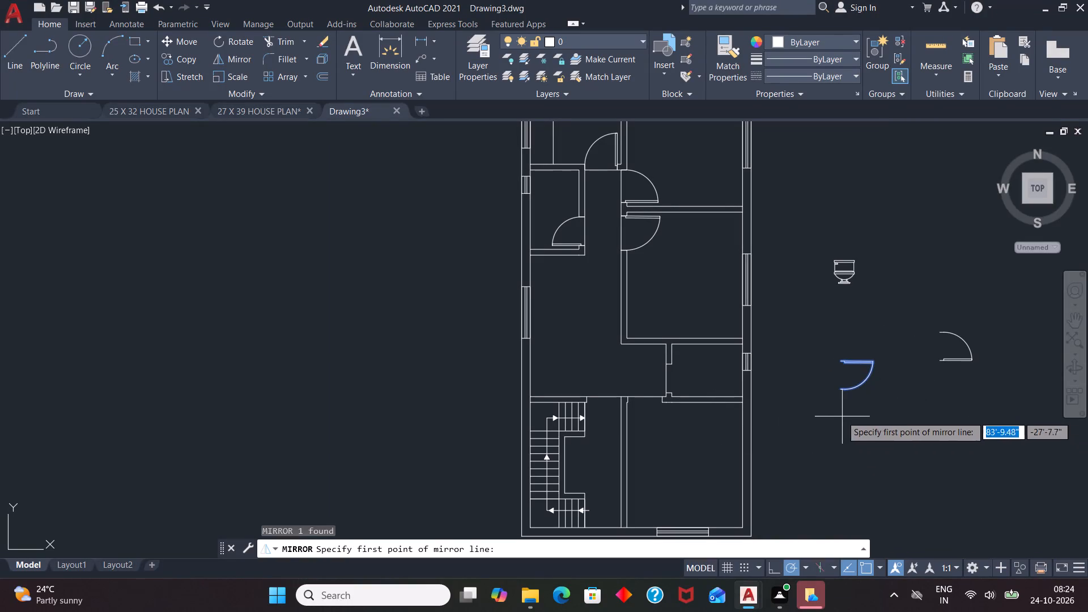
{"action": "left_click_drag", "start_coordinate": [824, 409], "coordinate": [840, 409]}
{"action": "left_click", "coordinate": [936, 413]}
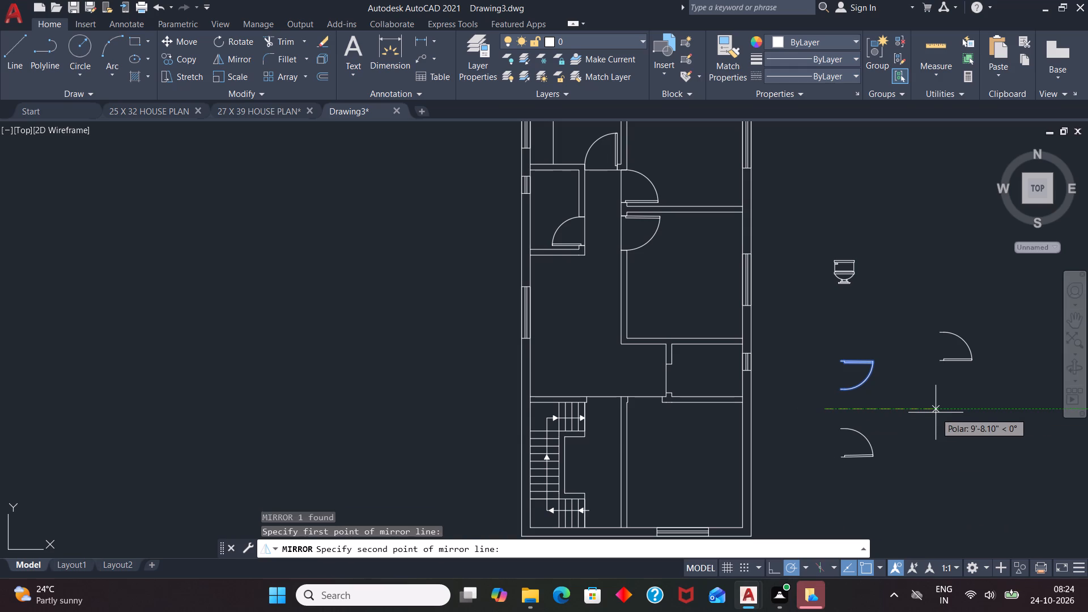
{"action": "left_click_drag", "start_coordinate": [960, 459], "coordinate": [936, 413]}
Copy the mirrored door to the lower jamb corner of the opening in the small east room's west wall.
{"action": "left_click", "coordinate": [864, 457]}
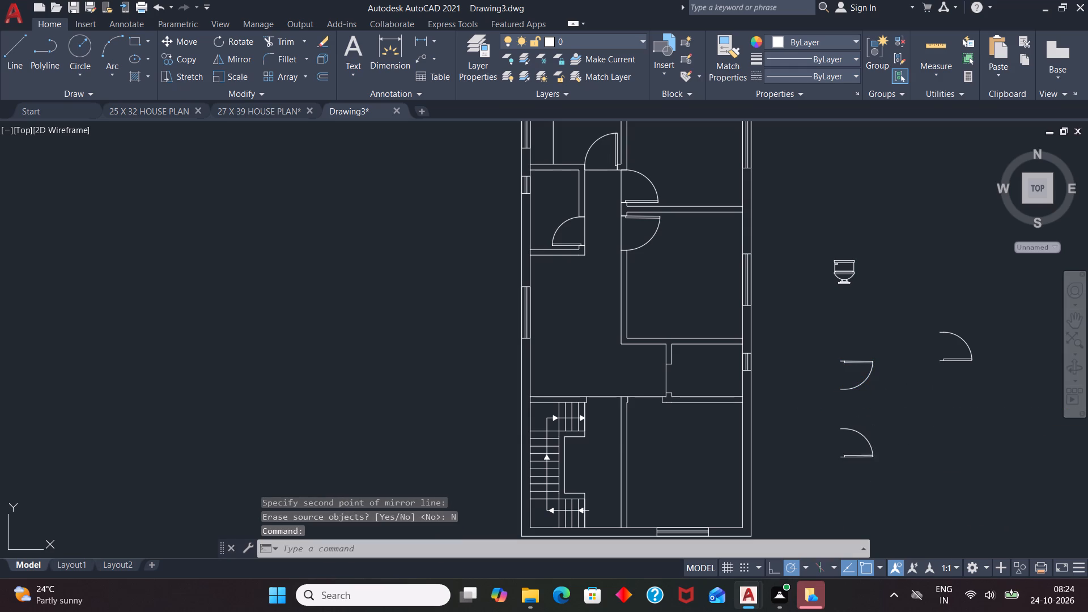
{"action": "type", "text": "CO"}
{"action": "key", "text": "Return"}
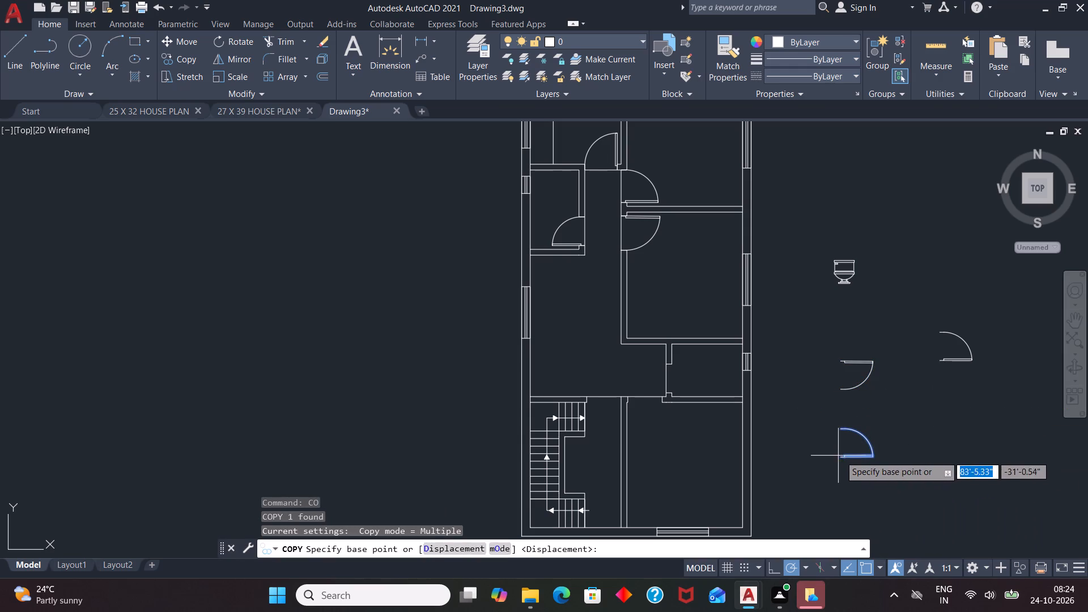
{"action": "left_click", "coordinate": [843, 457]}
{"action": "scroll", "coordinate": [665, 381], "scroll_direction": "up", "scroll_amount": 5}
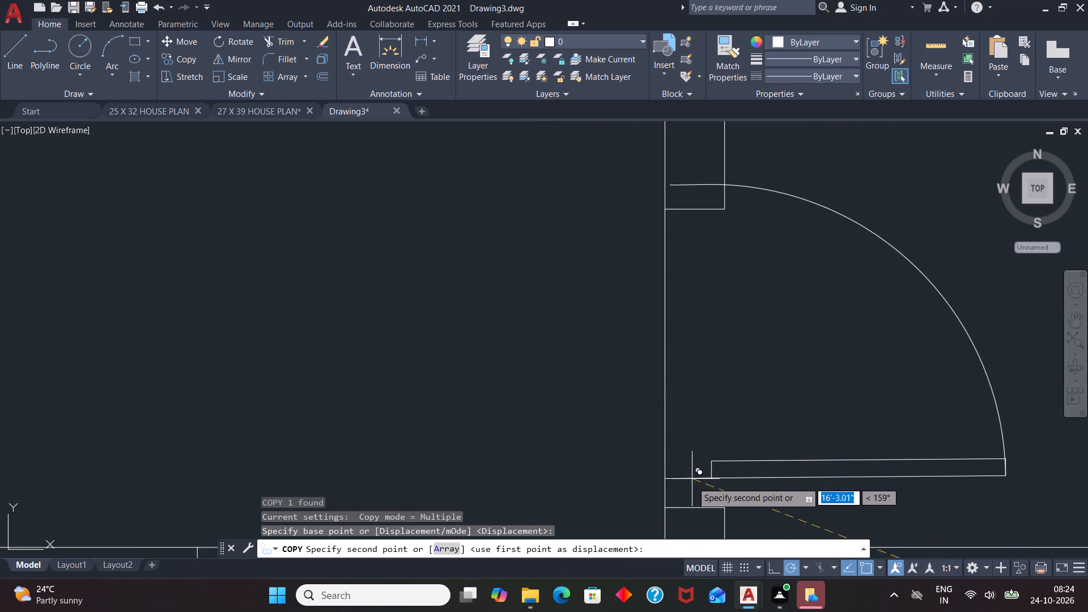
{"action": "left_click", "coordinate": [668, 507]}
{"action": "key", "text": "space"}
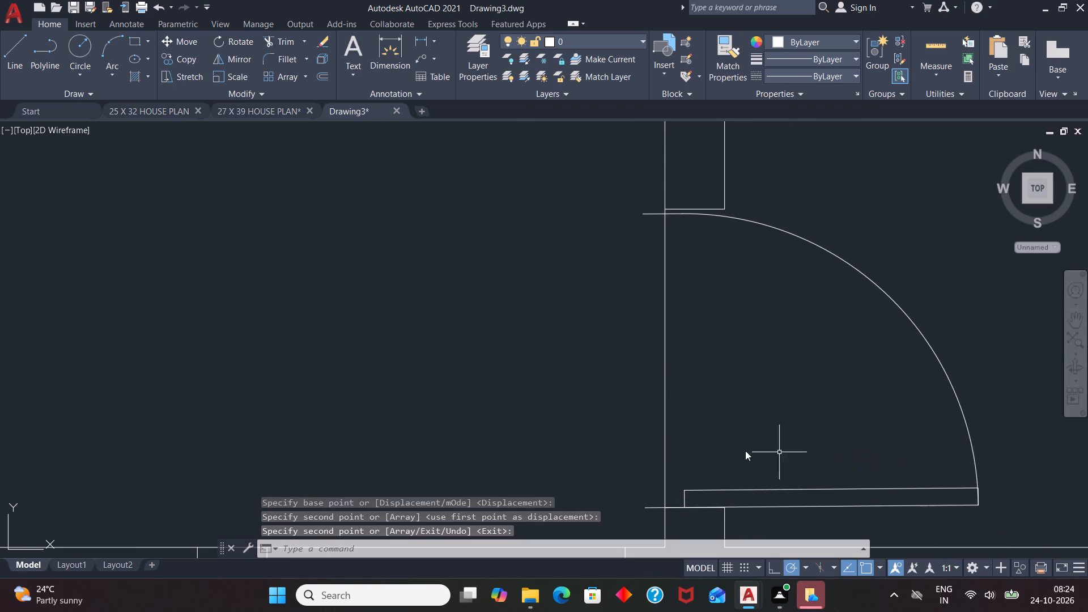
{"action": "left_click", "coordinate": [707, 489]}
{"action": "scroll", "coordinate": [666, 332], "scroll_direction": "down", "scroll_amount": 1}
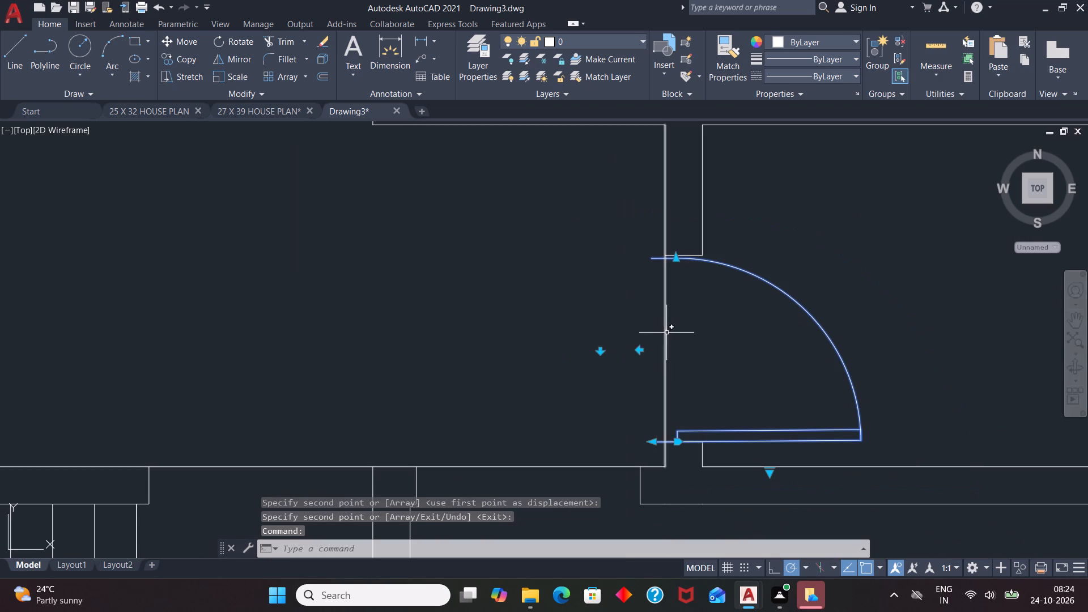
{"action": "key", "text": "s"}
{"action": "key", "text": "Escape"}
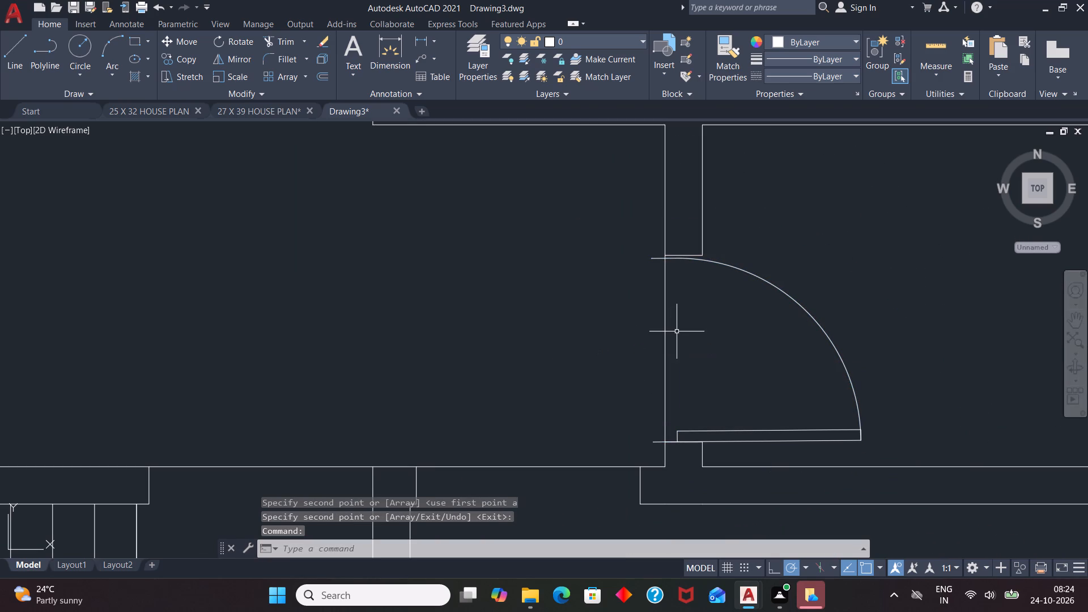
Move the small east room's door so its hinge-side frame end sits on the outer corner of the opening's lower jamb.
{"action": "key", "text": "m"}
{"action": "key", "text": "Return"}
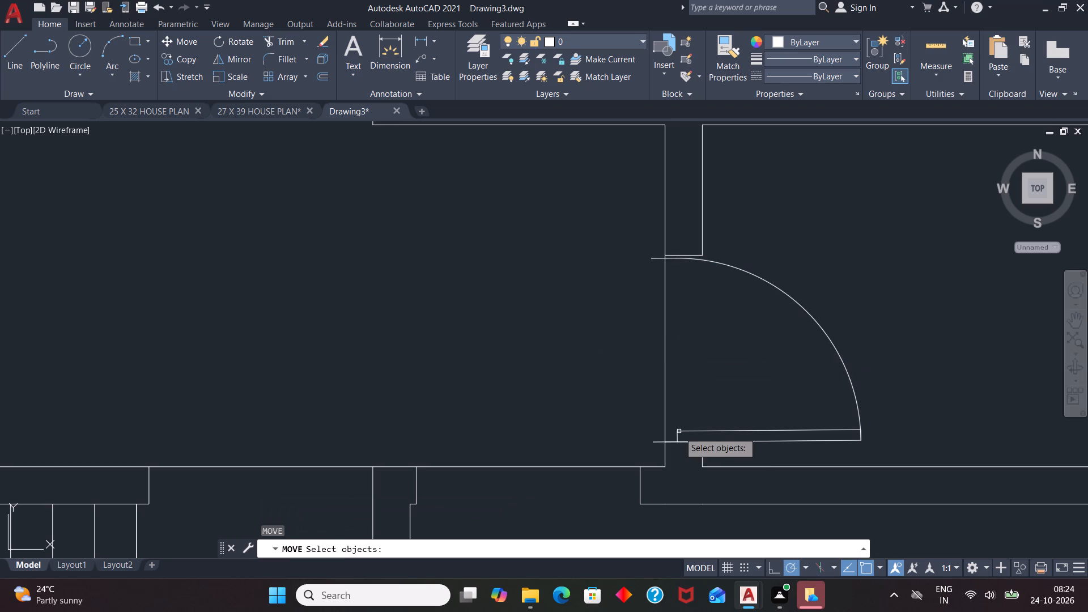
{"action": "left_click", "coordinate": [684, 431]}
{"action": "key", "text": "Return"}
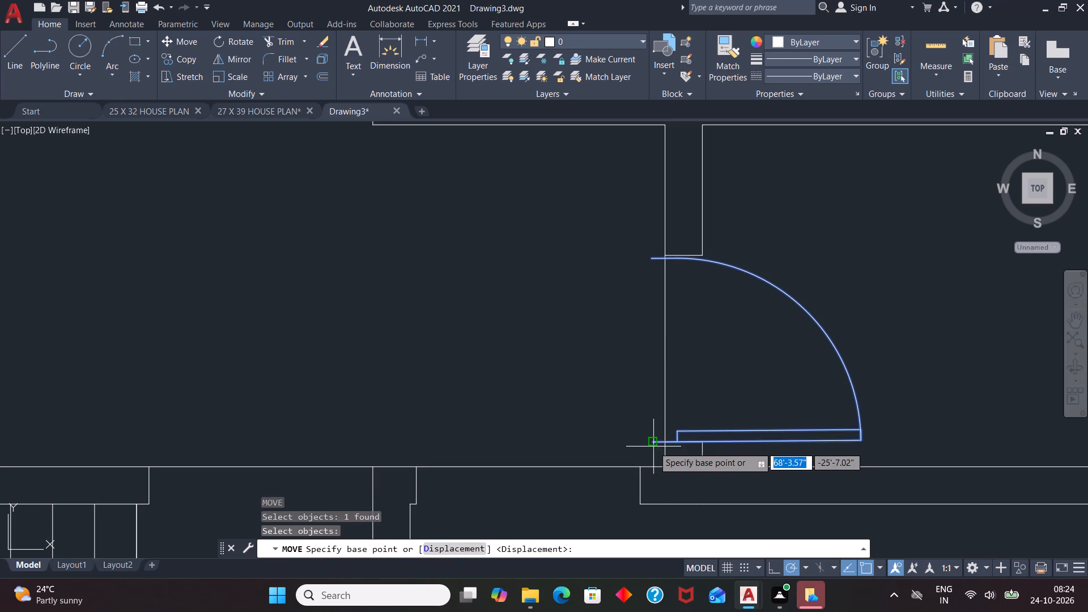
{"action": "left_click", "coordinate": [657, 444]}
{"action": "left_click", "coordinate": [661, 444]}
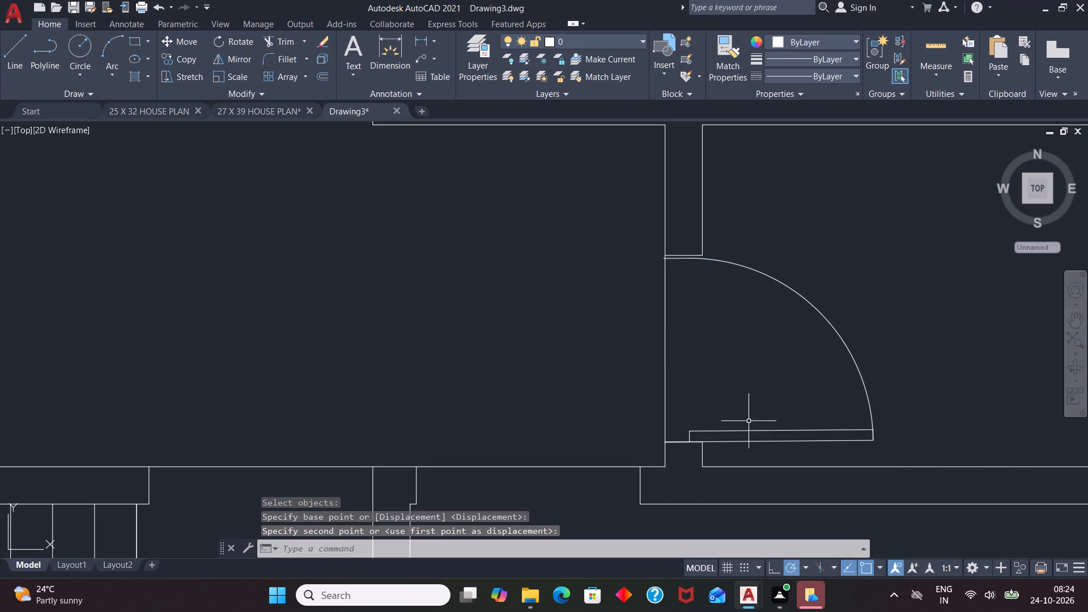
Scale the small east room's door up slightly in two passes from its hinge-side frame corner so it fills the opening.
{"action": "left_click", "coordinate": [755, 431]}
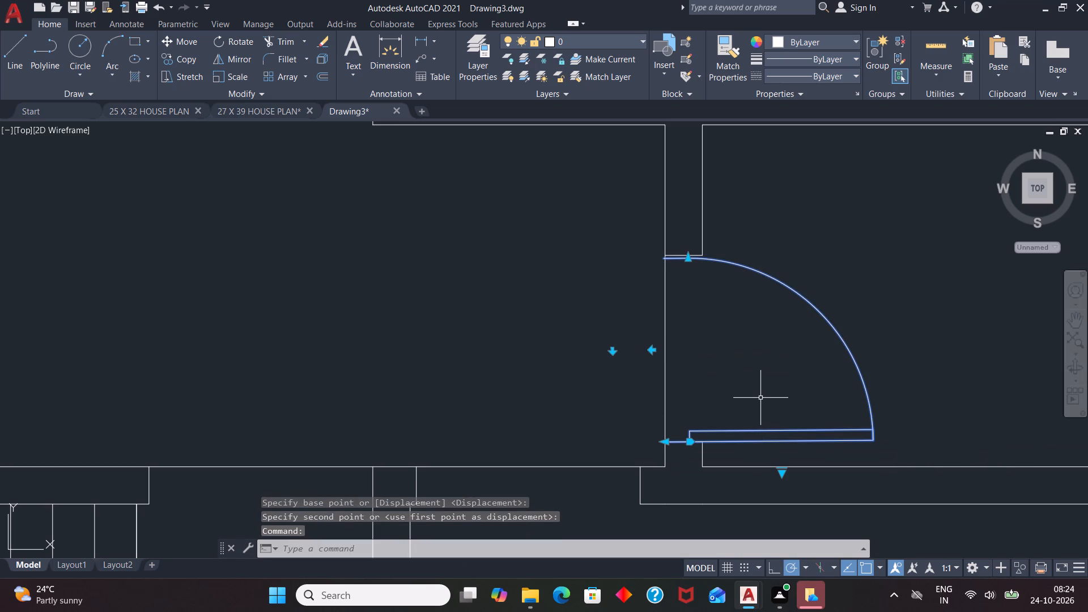
{"action": "type", "text": "SC"}
{"action": "key", "text": "Return"}
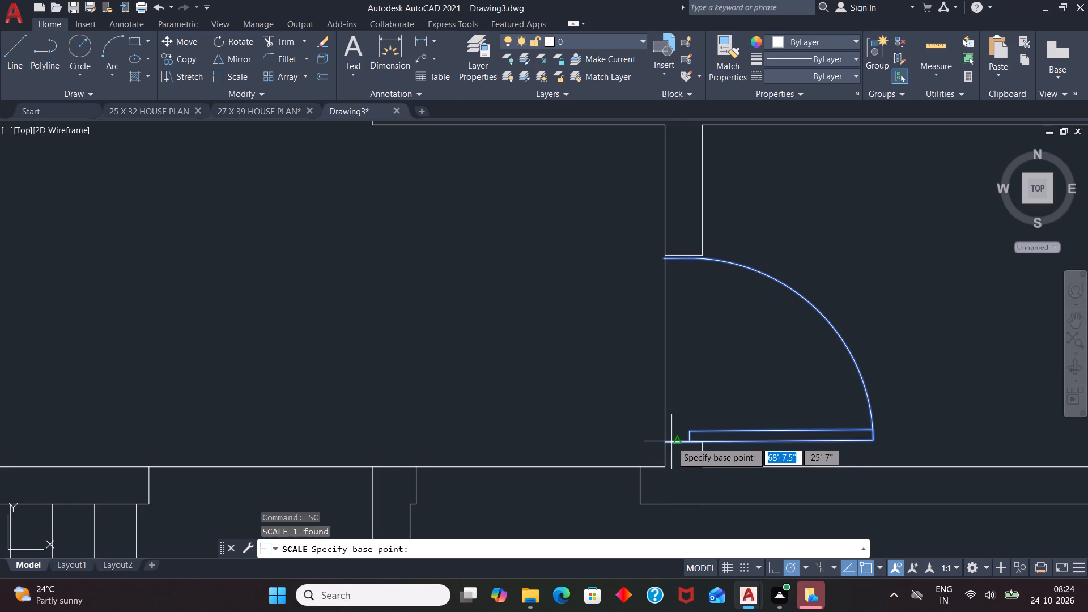
{"action": "left_click", "coordinate": [665, 440]}
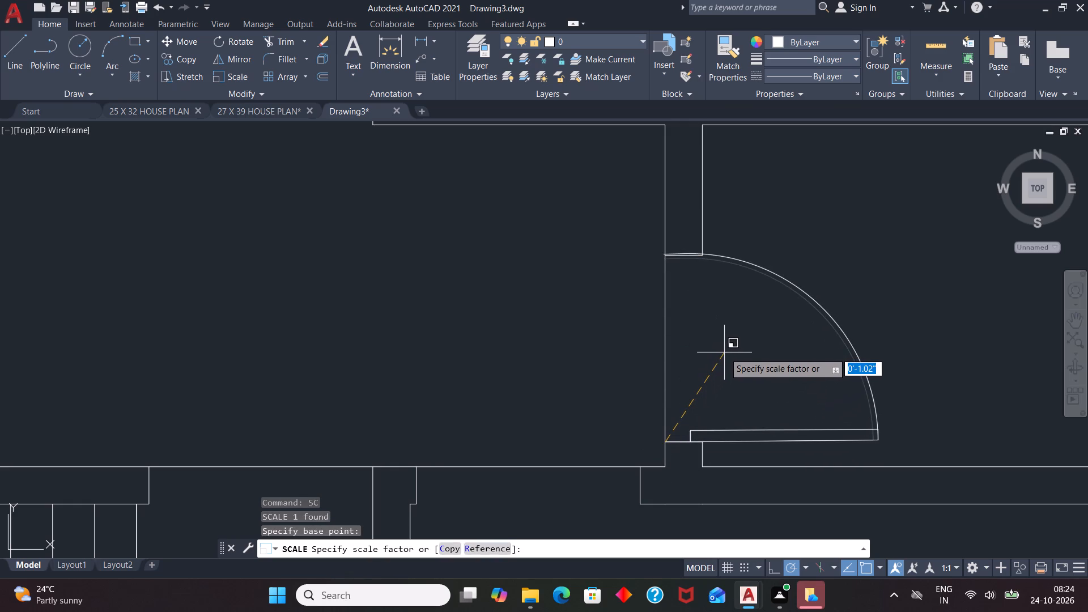
{"action": "left_click", "coordinate": [725, 355]}
{"action": "scroll", "coordinate": [726, 263], "scroll_direction": "up", "scroll_amount": 2}
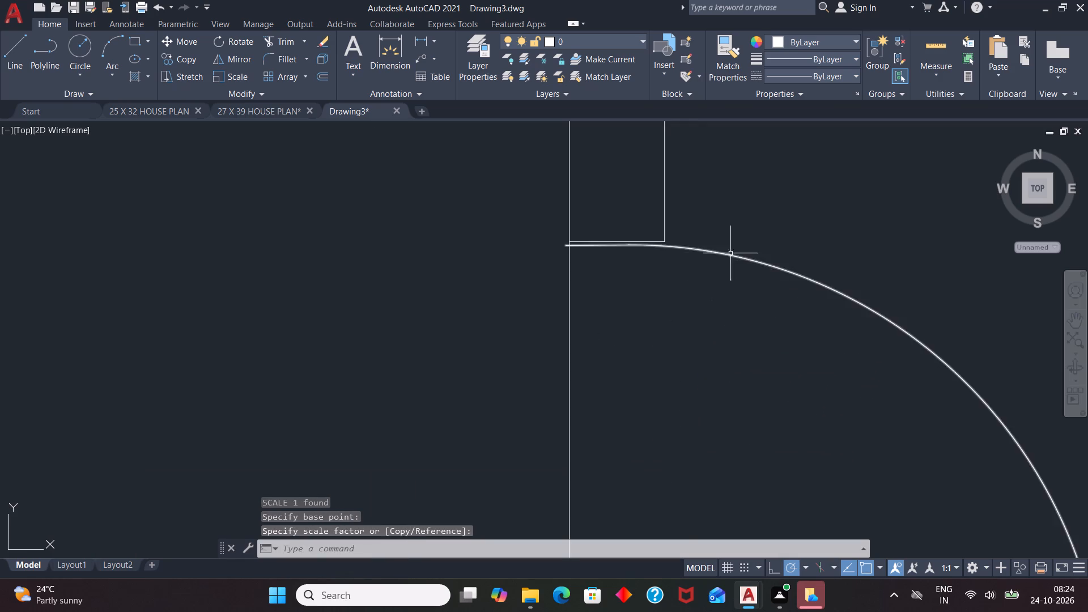
{"action": "scroll", "coordinate": [729, 226], "scroll_direction": "down", "scroll_amount": 2}
{"action": "scroll", "coordinate": [696, 415], "scroll_direction": "up", "scroll_amount": 2}
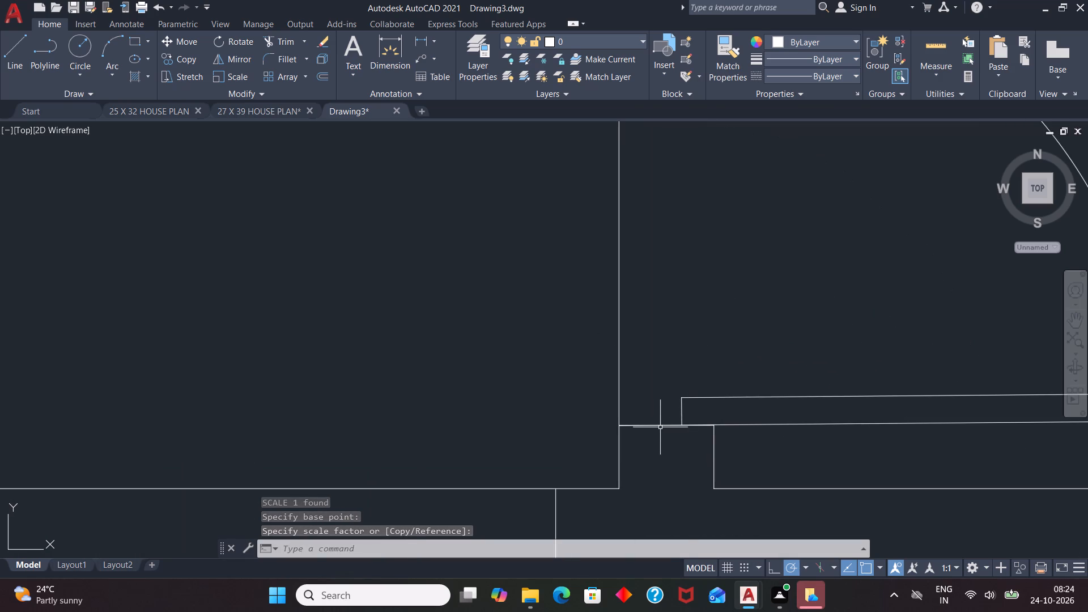
{"action": "left_click", "coordinate": [666, 424]}
{"action": "type", "text": "SC"}
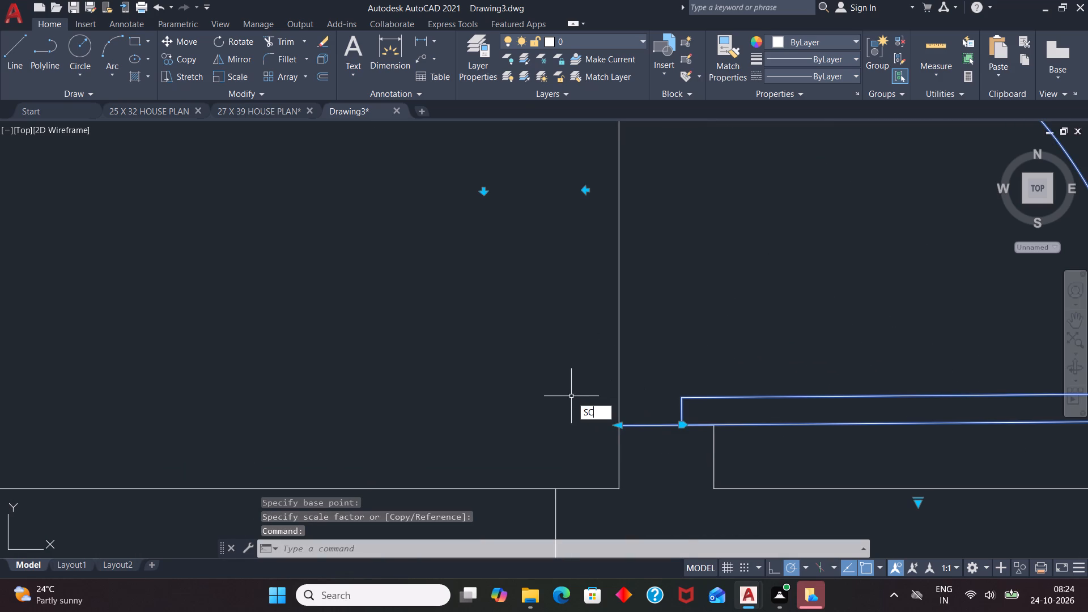
{"action": "key", "text": "Return"}
{"action": "left_click", "coordinate": [621, 423]}
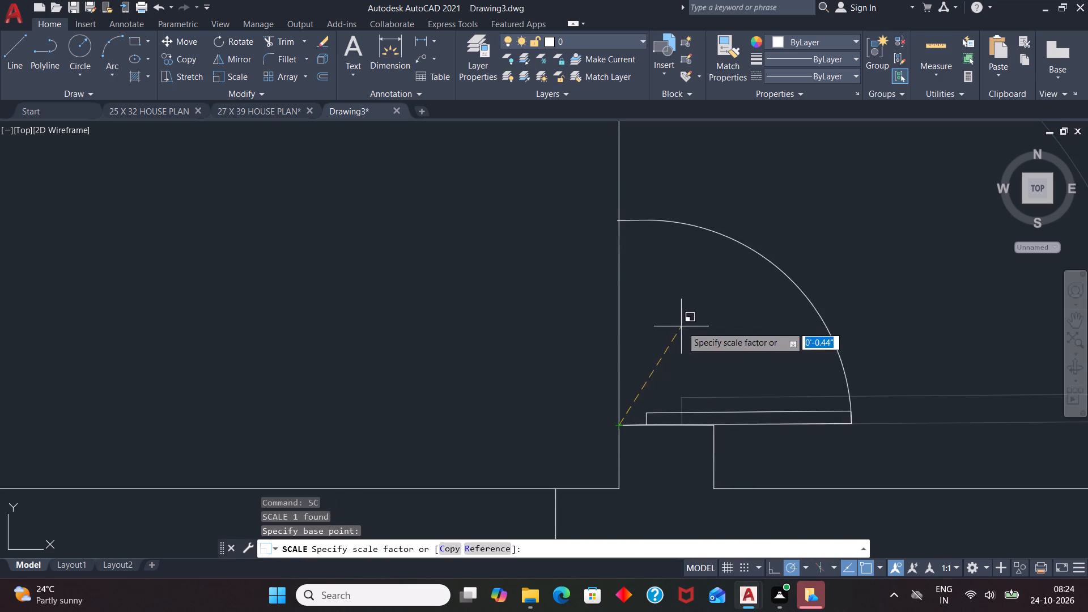
{"action": "scroll", "coordinate": [690, 348], "scroll_direction": "down", "scroll_amount": 3}
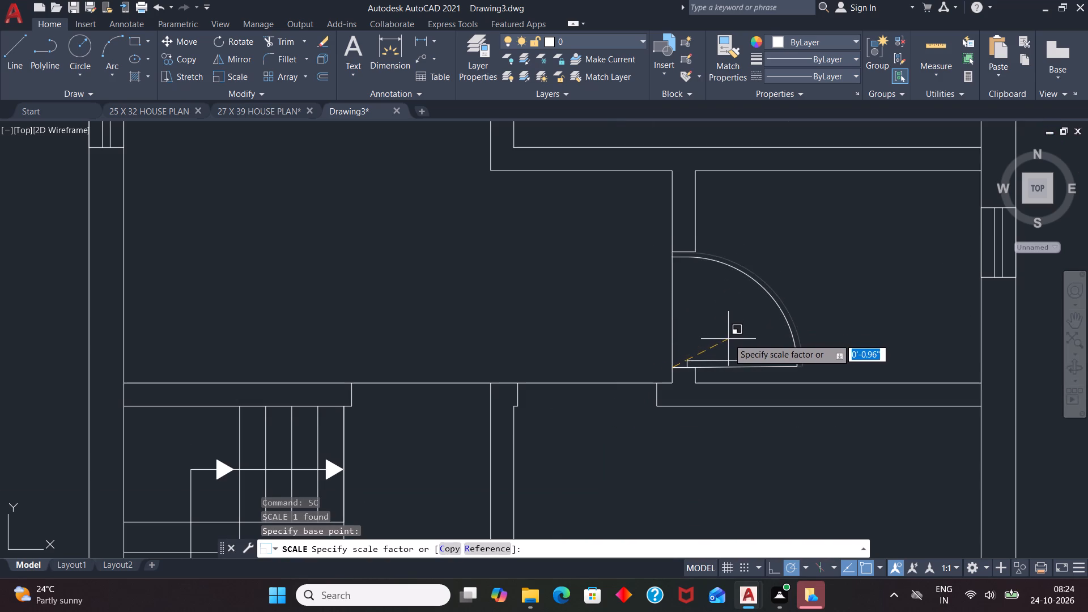
{"action": "left_click", "coordinate": [731, 338]}
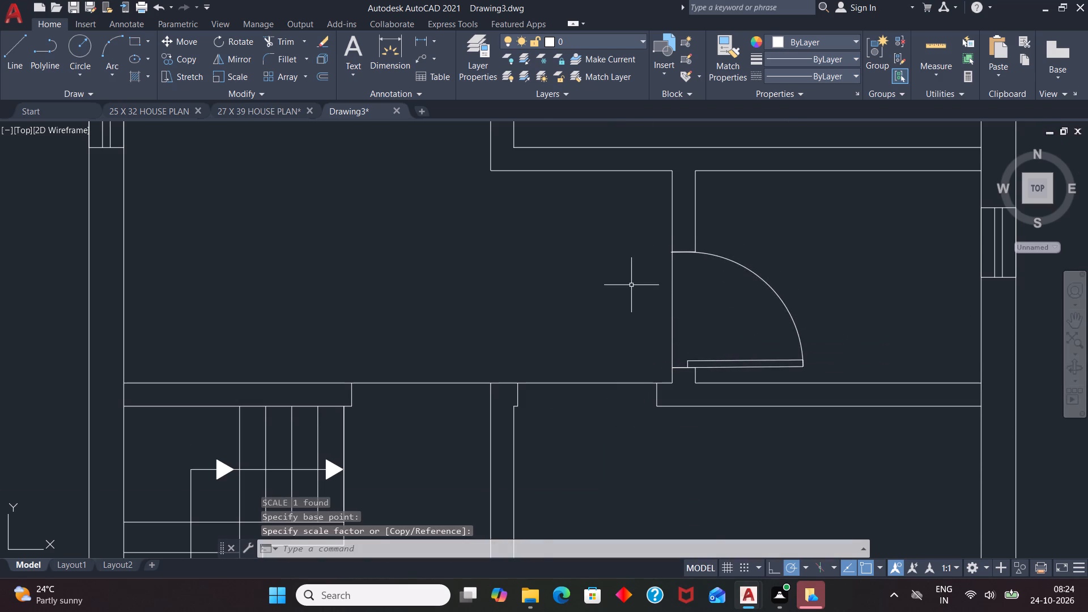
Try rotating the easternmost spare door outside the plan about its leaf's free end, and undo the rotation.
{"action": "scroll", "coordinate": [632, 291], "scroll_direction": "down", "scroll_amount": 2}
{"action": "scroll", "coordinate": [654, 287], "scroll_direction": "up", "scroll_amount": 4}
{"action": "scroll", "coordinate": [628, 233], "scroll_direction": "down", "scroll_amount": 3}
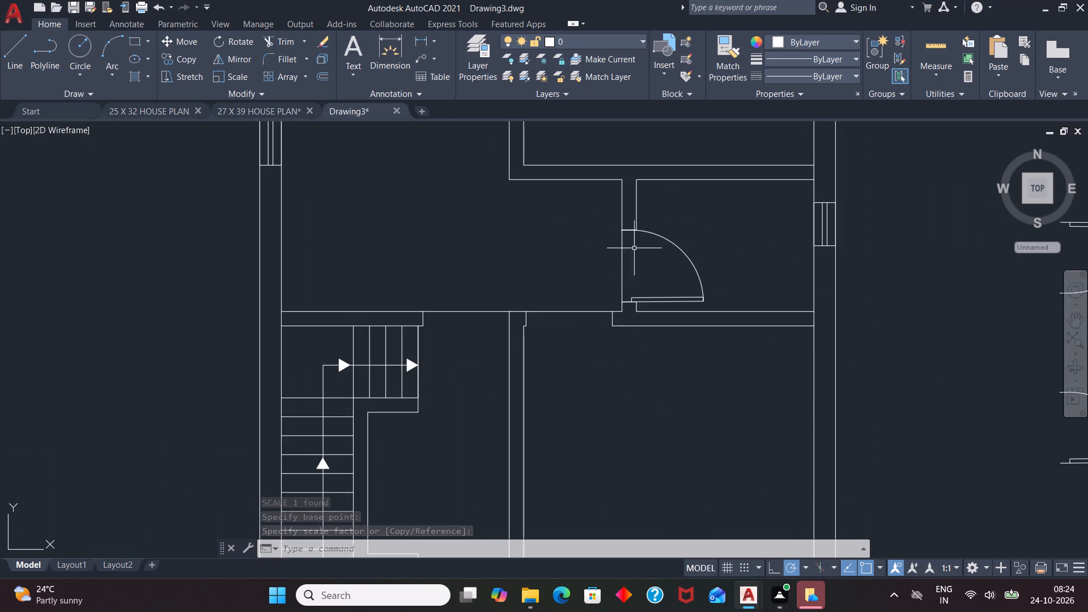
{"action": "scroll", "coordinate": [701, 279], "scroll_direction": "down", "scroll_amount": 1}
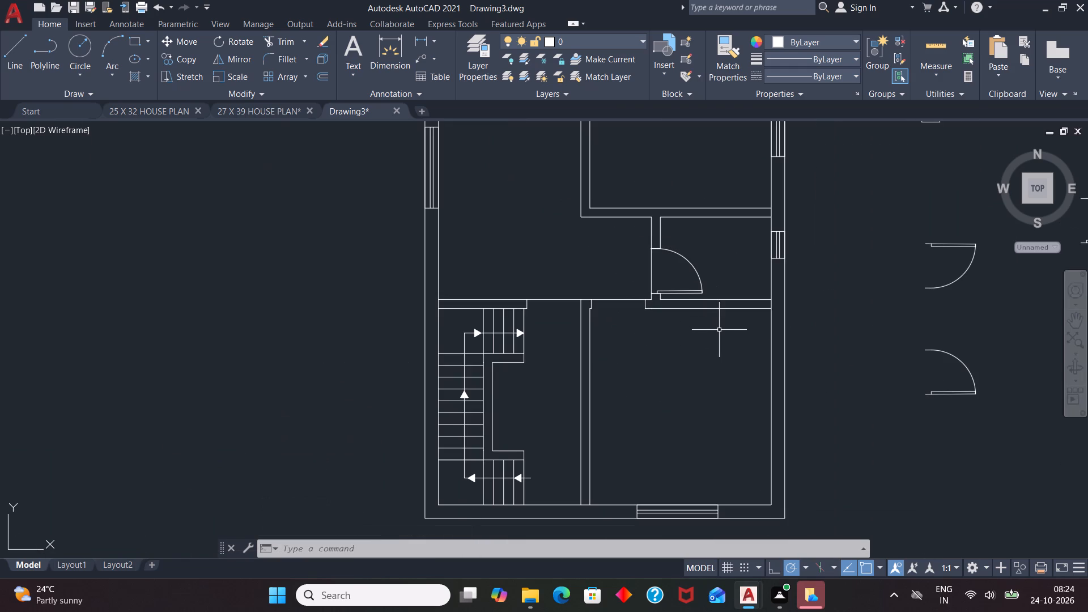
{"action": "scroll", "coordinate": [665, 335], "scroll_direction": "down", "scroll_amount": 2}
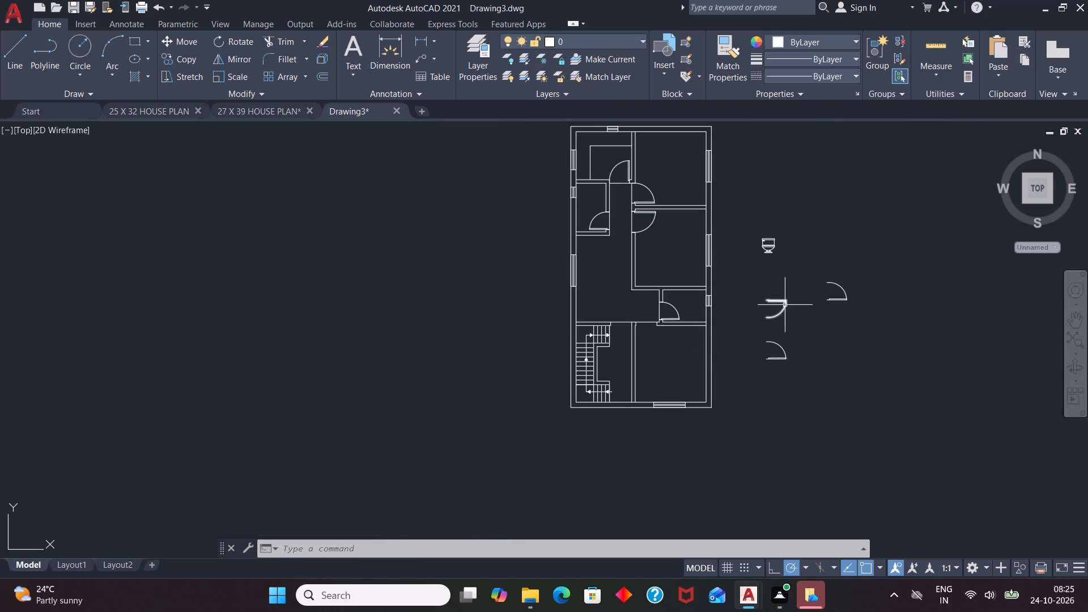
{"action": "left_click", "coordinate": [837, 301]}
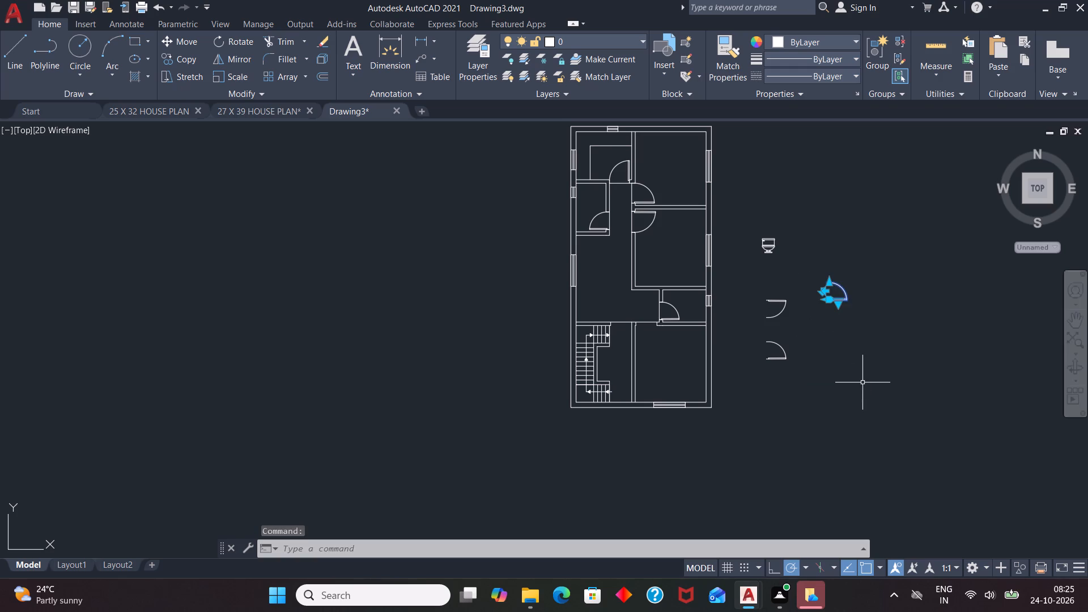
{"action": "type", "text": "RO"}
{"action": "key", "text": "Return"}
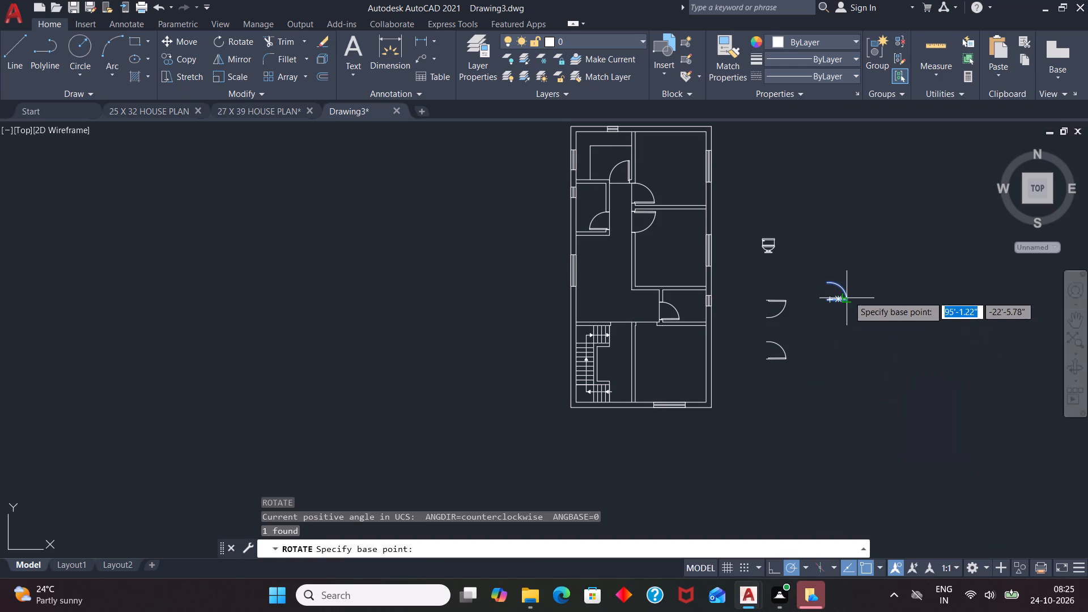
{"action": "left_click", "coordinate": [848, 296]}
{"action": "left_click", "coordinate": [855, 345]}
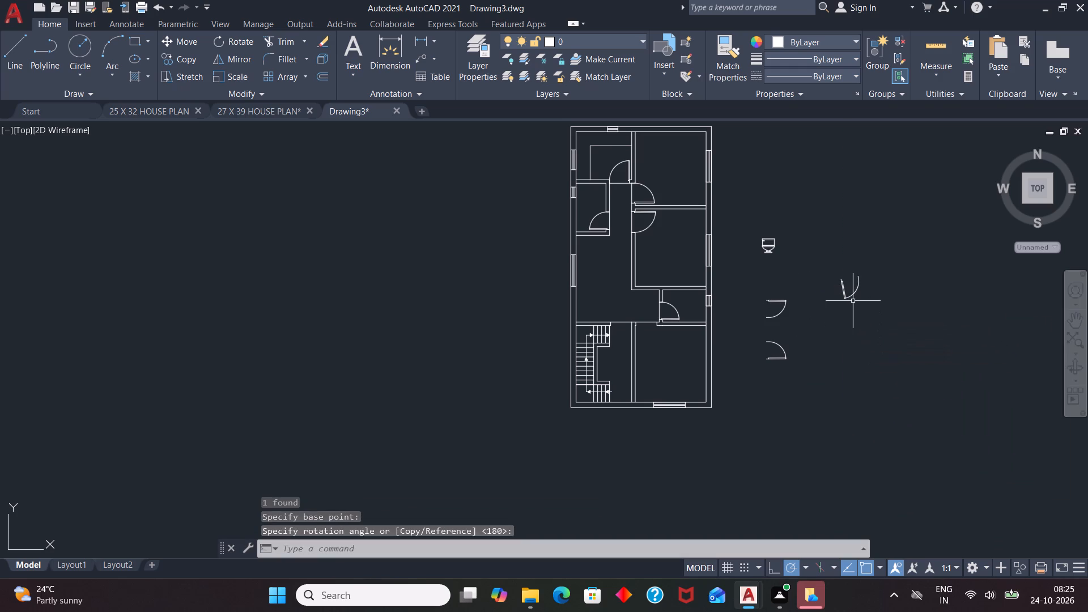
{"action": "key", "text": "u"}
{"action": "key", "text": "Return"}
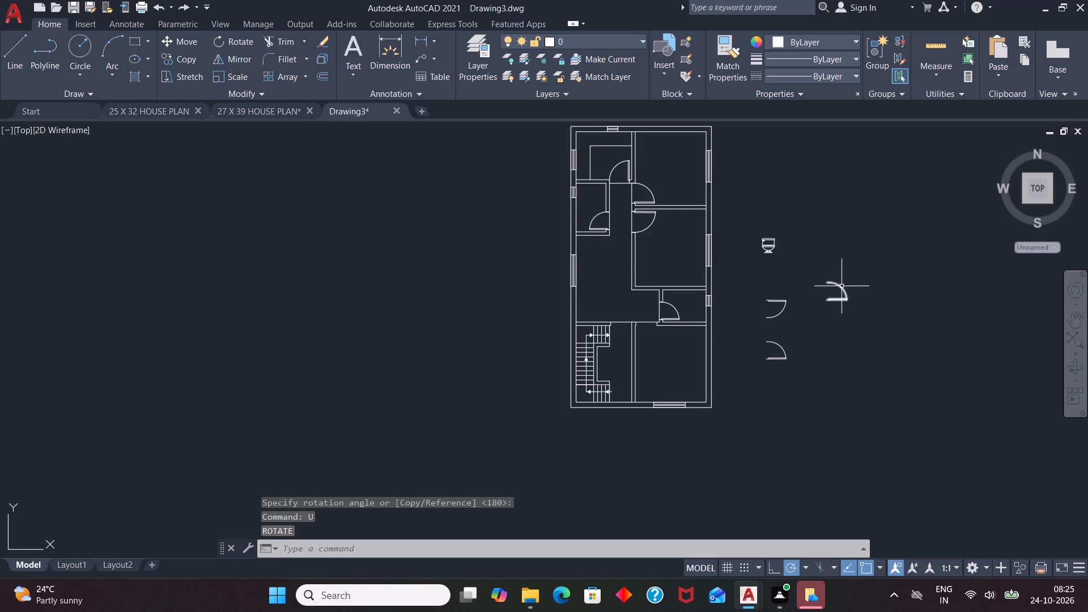
Rotate the easternmost spare door outside the plan a quarter turn clockwise about its leaf's free end, making the leaf vertical.
{"action": "left_click", "coordinate": [842, 286]}
{"action": "key", "text": "r"}
{"action": "key", "text": "o"}
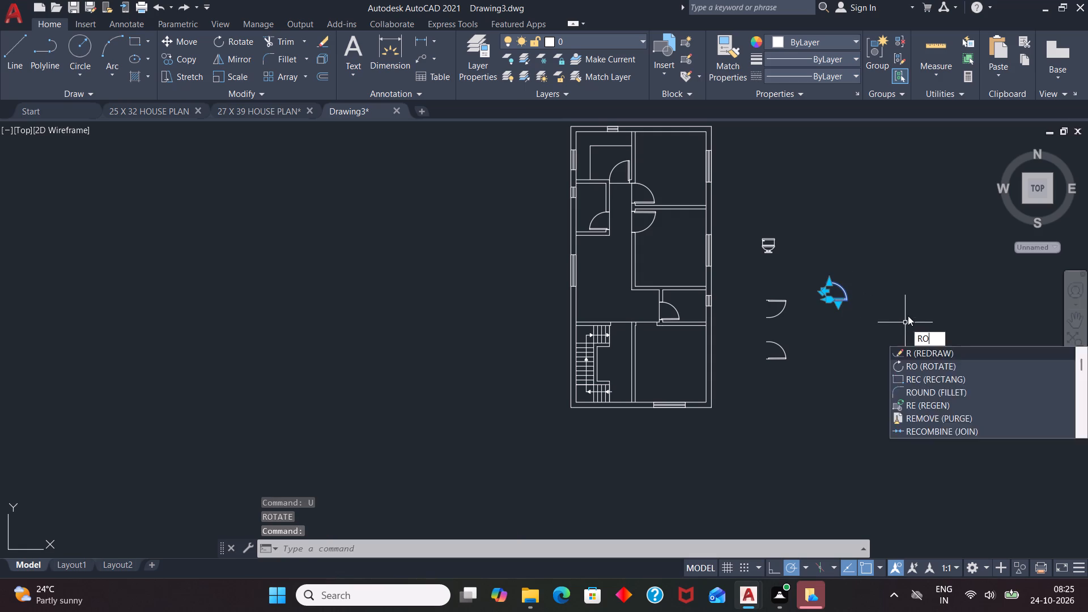
{"action": "key", "text": "Return"}
{"action": "left_click", "coordinate": [851, 295]}
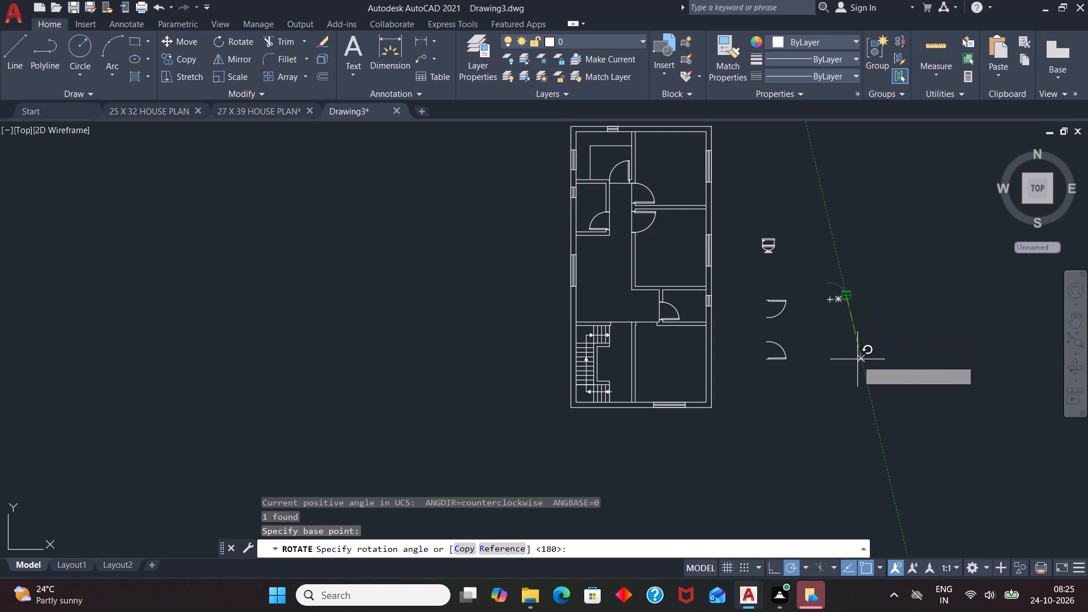
{"action": "left_click", "coordinate": [847, 381]}
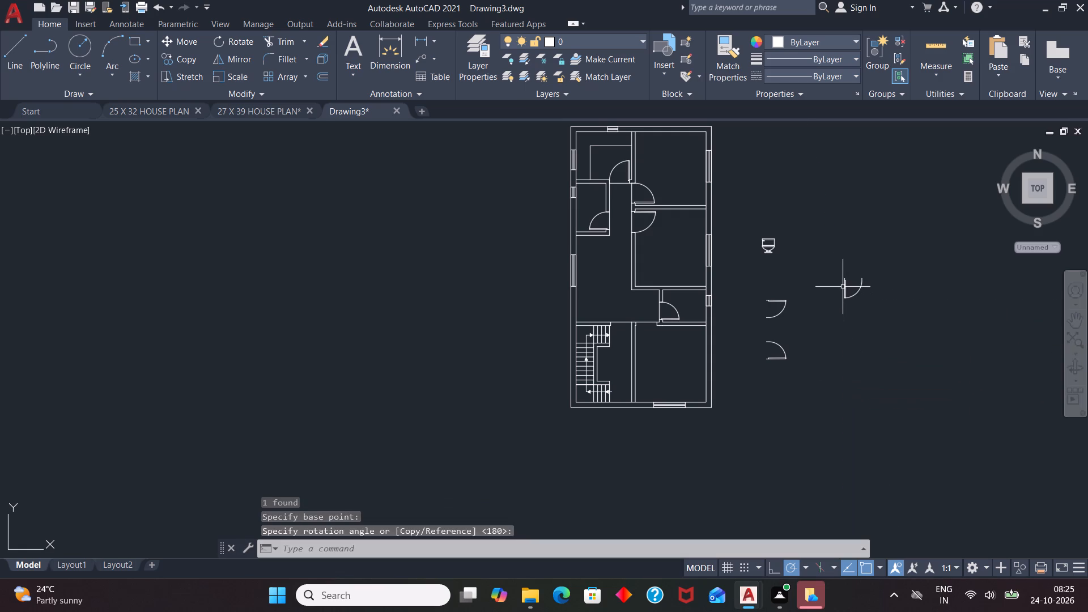
Move the rotated door from outside the plan to the west jamb of the opening in the southeast room's north wall.
{"action": "left_click", "coordinate": [846, 286]}
{"action": "key", "text": "m"}
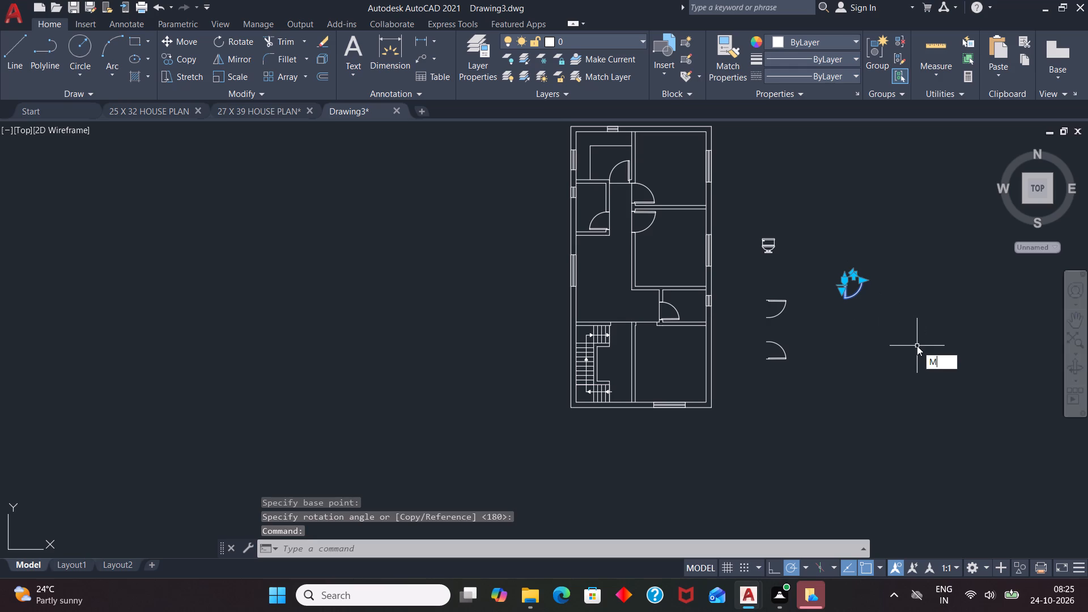
{"action": "key", "text": "Return"}
{"action": "left_click", "coordinate": [842, 284]}
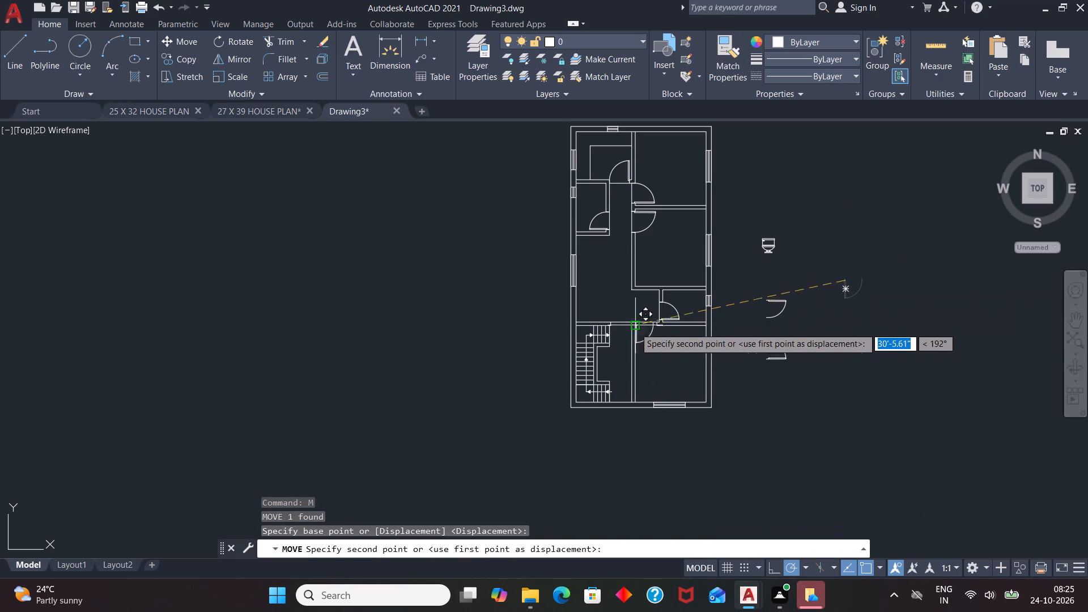
{"action": "scroll", "coordinate": [635, 328], "scroll_direction": "up", "scroll_amount": 6}
{"action": "left_click", "coordinate": [637, 239]}
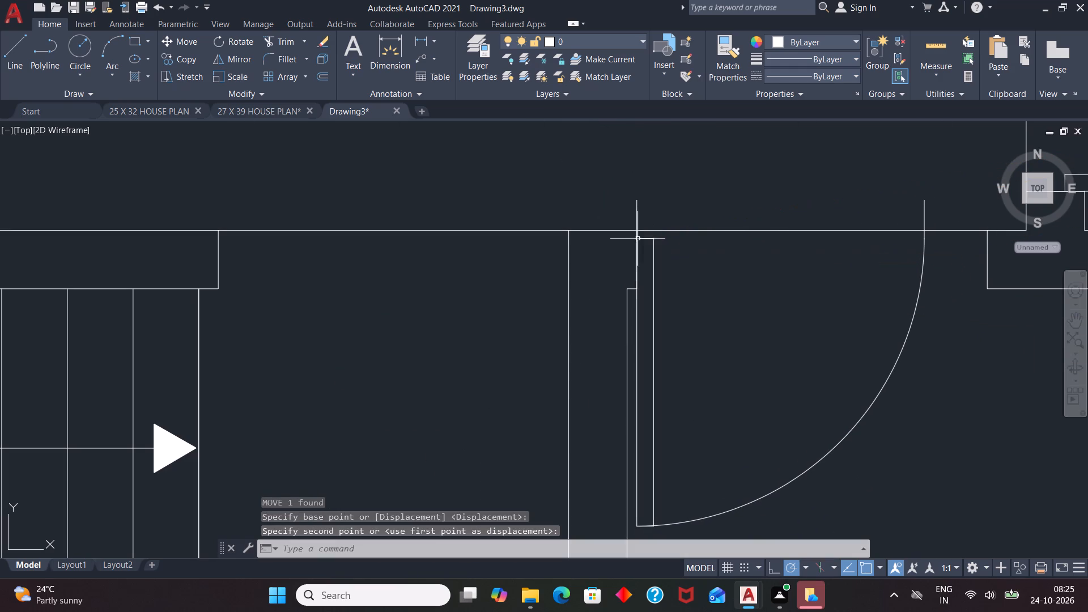
Move the southeast room's door about 3.1" down so its frame end meets the upper corner of the west jamb.
{"action": "left_click", "coordinate": [651, 243]}
{"action": "left_click", "coordinate": [655, 244]}
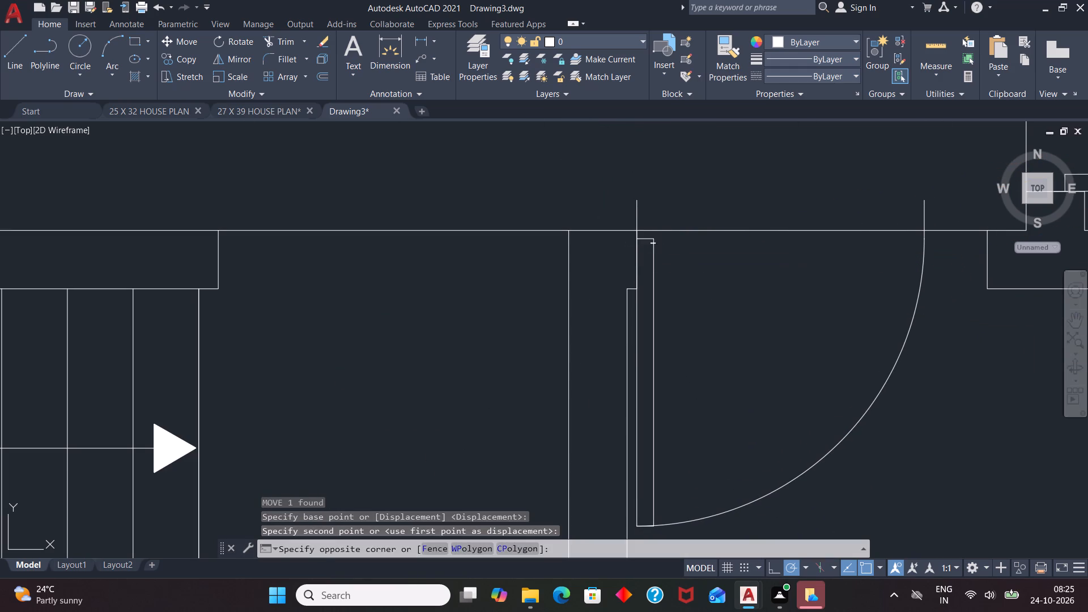
{"action": "left_click", "coordinate": [652, 246]}
{"action": "key", "text": "m"}
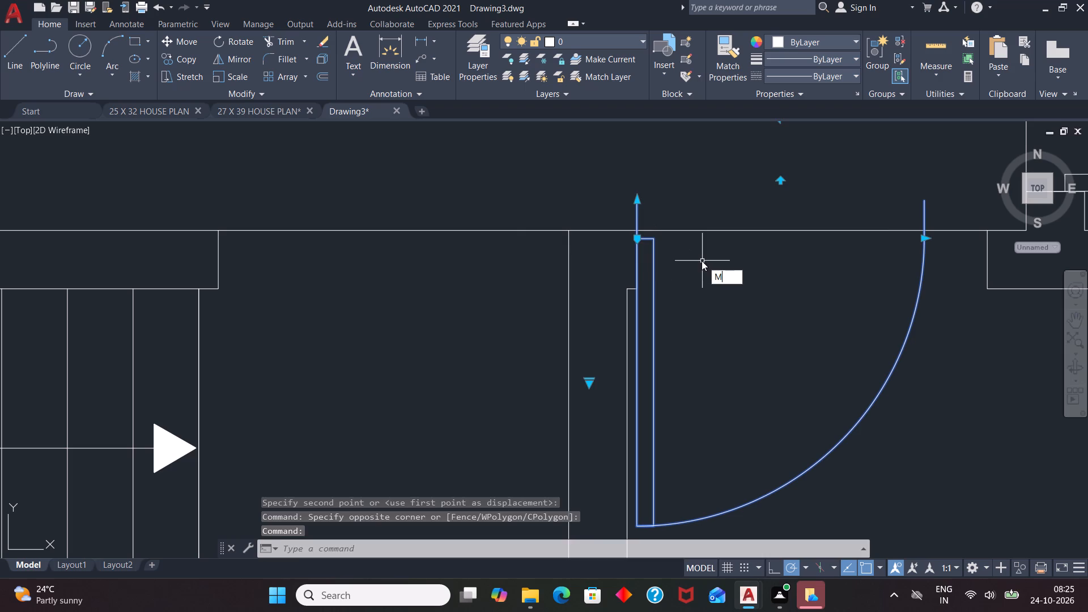
{"action": "key", "text": "Return"}
{"action": "left_click", "coordinate": [640, 194]}
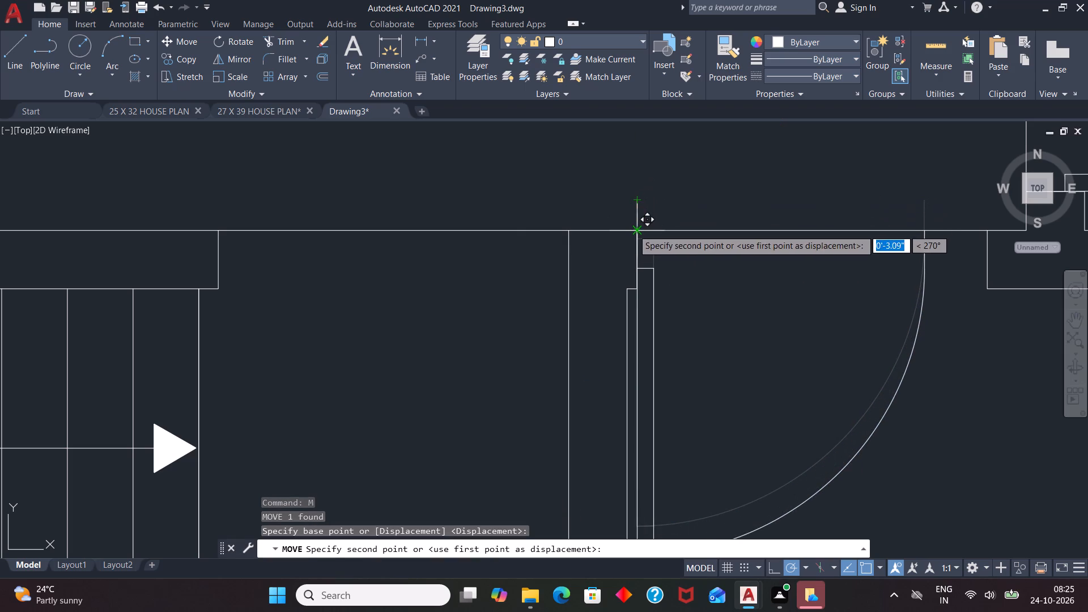
{"action": "left_click", "coordinate": [633, 229]}
Scale the southeast room's door by about 1.2 from its upper frame corner so it spans the opening.
{"action": "left_click", "coordinate": [638, 239]}
{"action": "scroll", "coordinate": [657, 255], "scroll_direction": "down", "scroll_amount": 1}
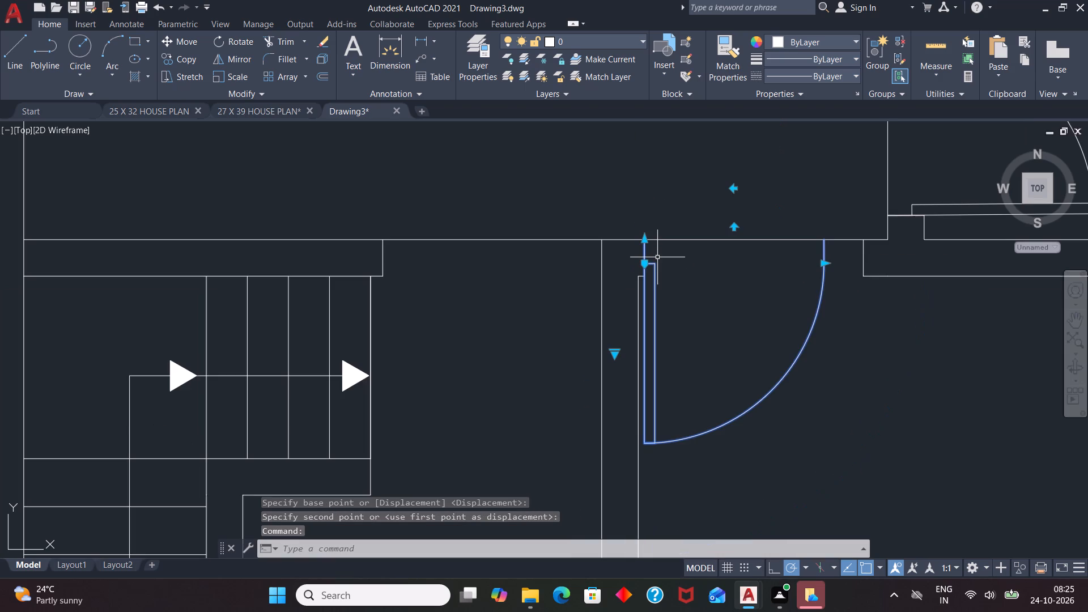
{"action": "type", "text": "SC"}
{"action": "key", "text": "Return"}
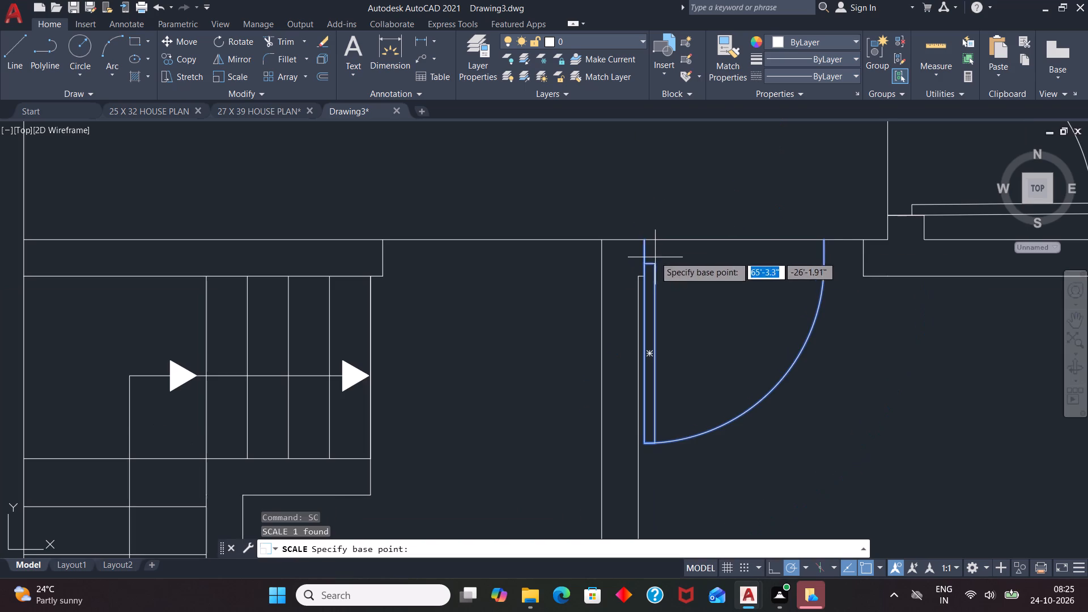
{"action": "left_click", "coordinate": [642, 238]}
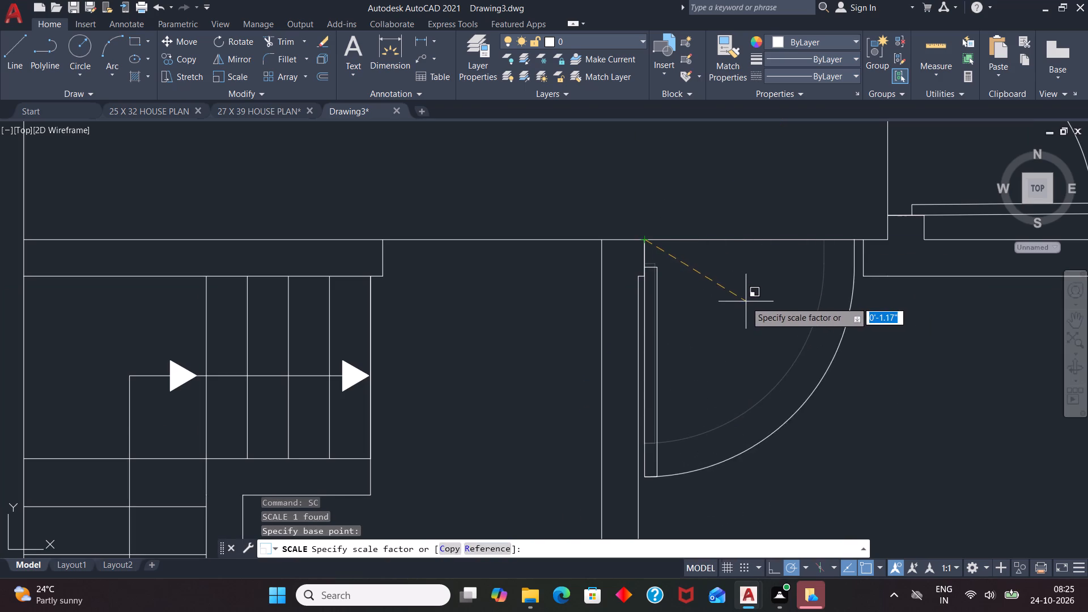
{"action": "left_click", "coordinate": [750, 304]}
Inspect how the southeast room's door leaf and frame fit against the west jamb.
{"action": "scroll", "coordinate": [732, 277], "scroll_direction": "down", "scroll_amount": 4}
{"action": "scroll", "coordinate": [717, 292], "scroll_direction": "up", "scroll_amount": 4}
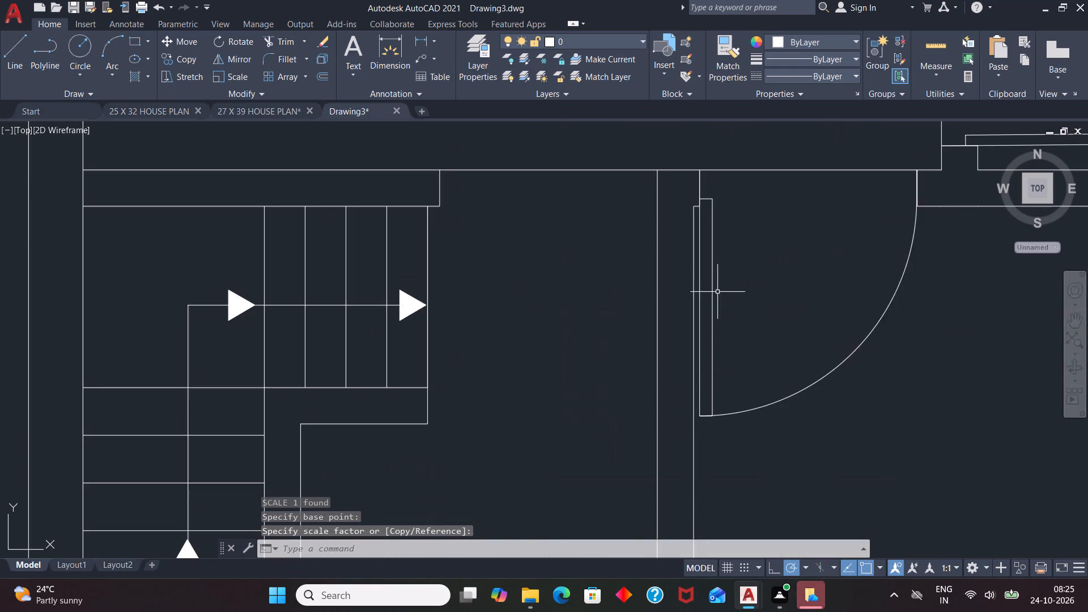
{"action": "left_click", "coordinate": [699, 274]}
{"action": "scroll", "coordinate": [697, 265], "scroll_direction": "up", "scroll_amount": 3}
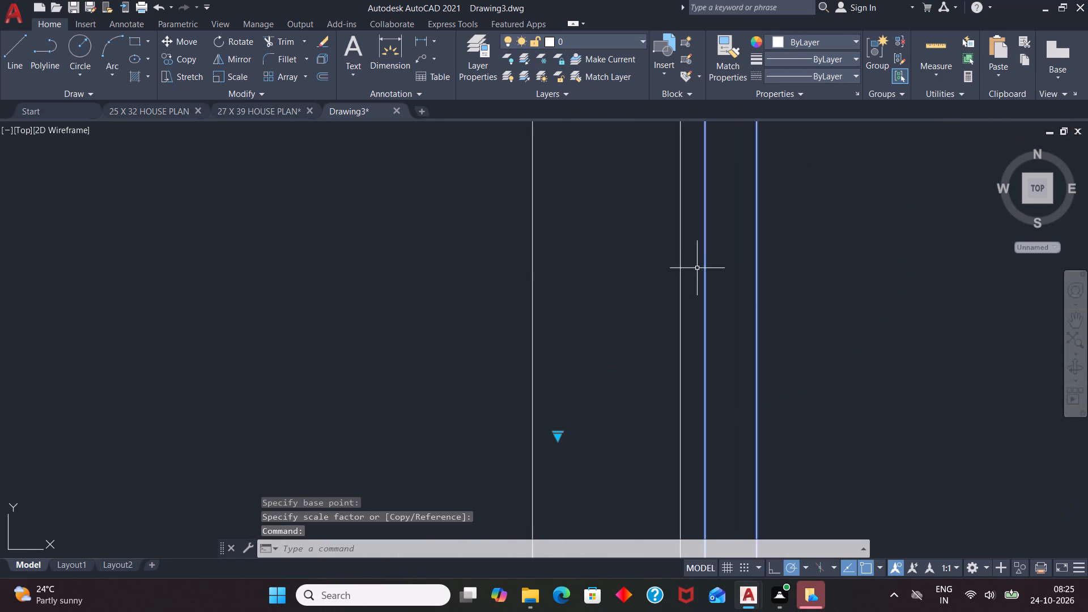
{"action": "scroll", "coordinate": [695, 294], "scroll_direction": "down", "scroll_amount": 3}
{"action": "scroll", "coordinate": [704, 235], "scroll_direction": "up", "scroll_amount": 4}
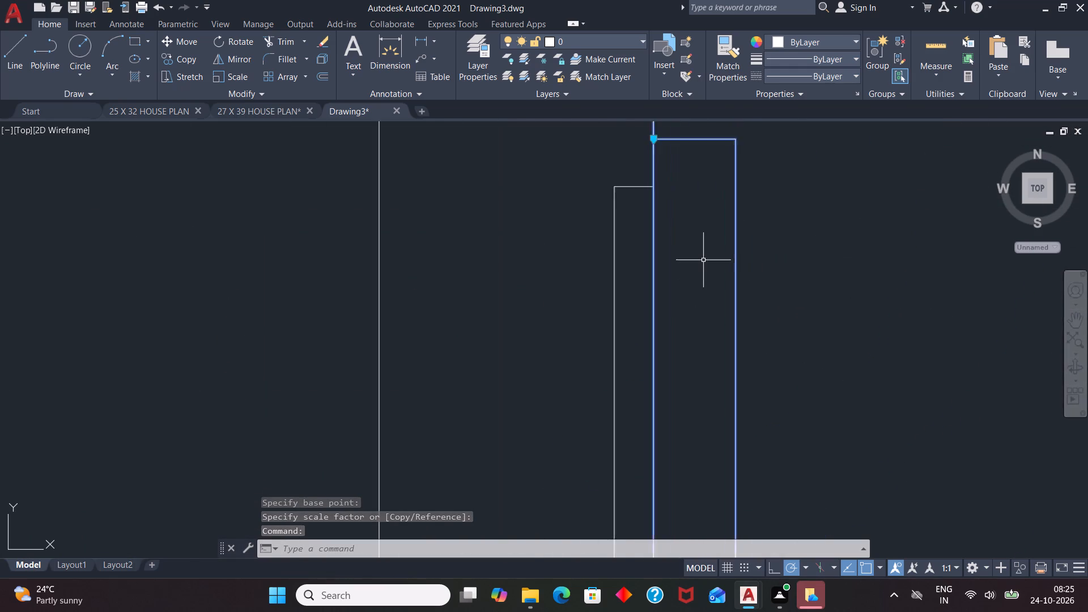
{"action": "scroll", "coordinate": [703, 261], "scroll_direction": "up", "scroll_amount": 1}
{"action": "scroll", "coordinate": [669, 321], "scroll_direction": "down", "scroll_amount": 3}
{"action": "key", "text": "Escape"}
{"action": "scroll", "coordinate": [609, 313], "scroll_direction": "down", "scroll_amount": 1}
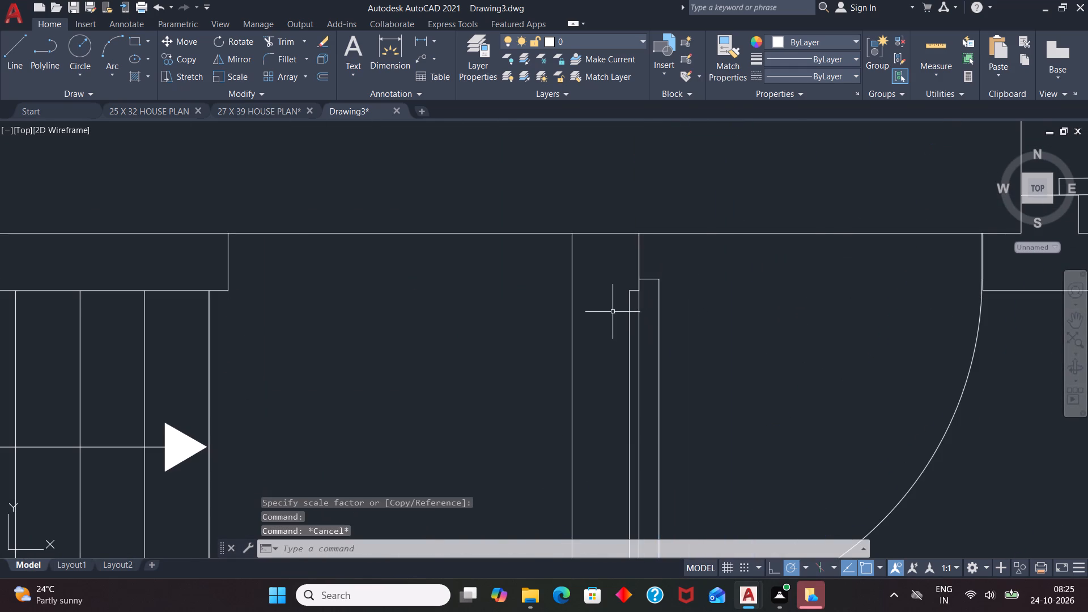
Delete the two spare door blocks lying outside the plan to the east.
{"action": "scroll", "coordinate": [708, 237], "scroll_direction": "down", "scroll_amount": 2}
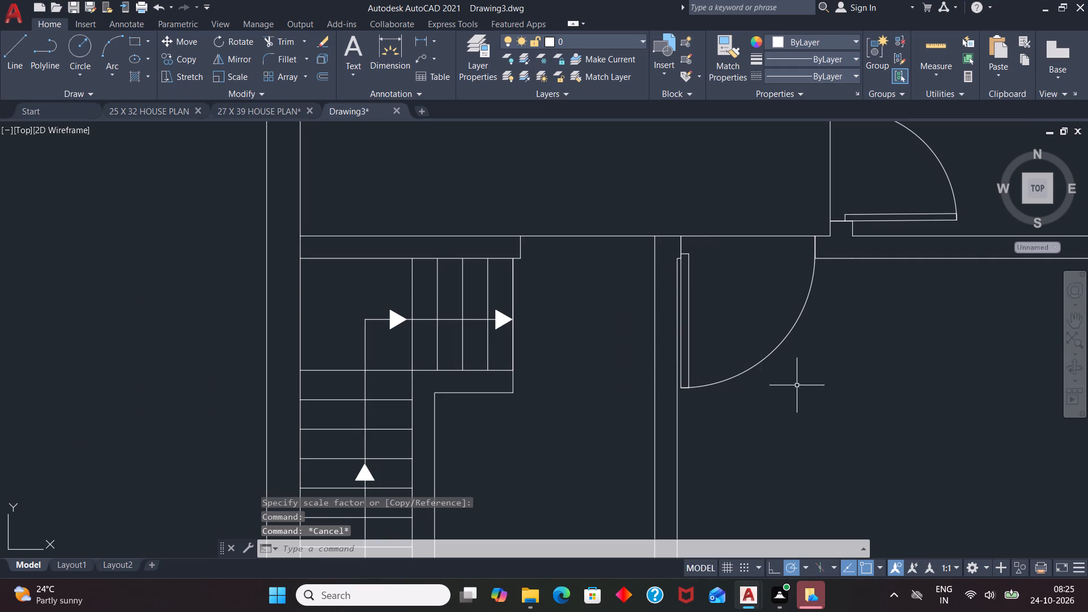
{"action": "scroll", "coordinate": [689, 290], "scroll_direction": "down", "scroll_amount": 1}
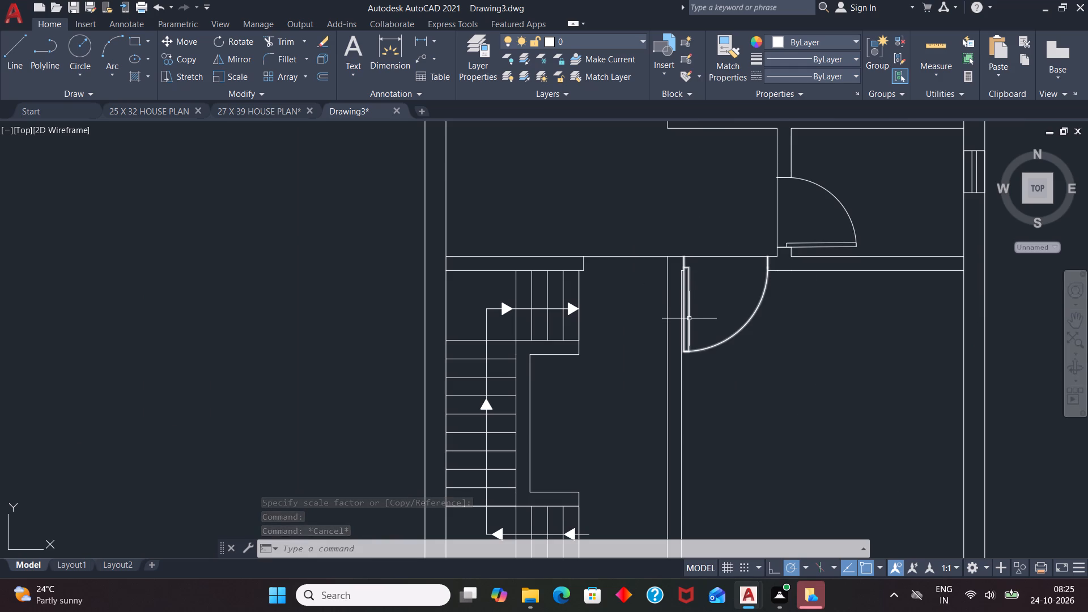
{"action": "scroll", "coordinate": [646, 328], "scroll_direction": "down", "scroll_amount": 2}
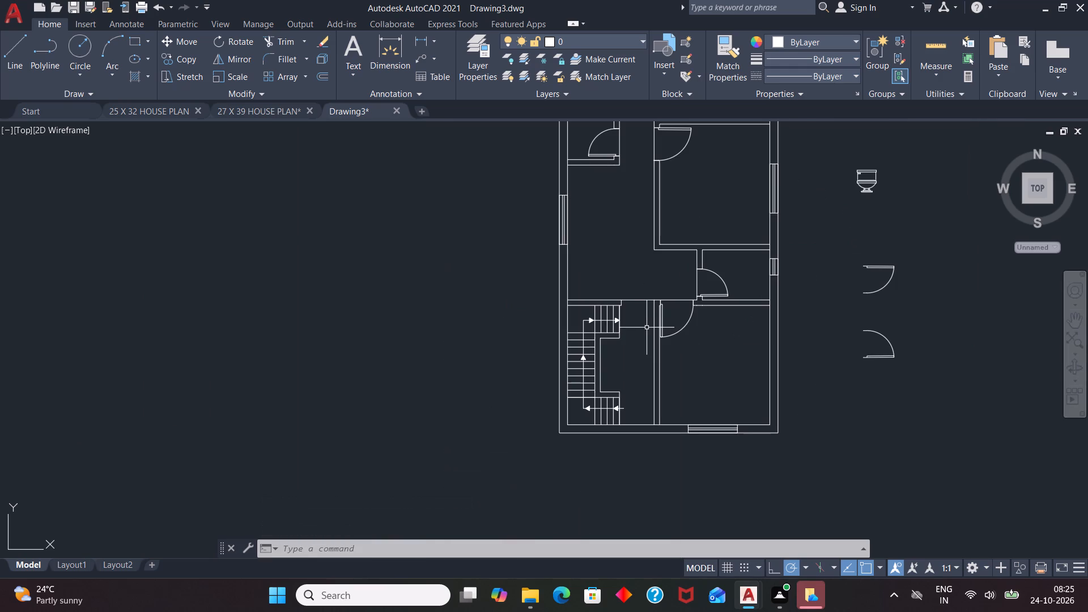
{"action": "scroll", "coordinate": [626, 275], "scroll_direction": "down", "scroll_amount": 1}
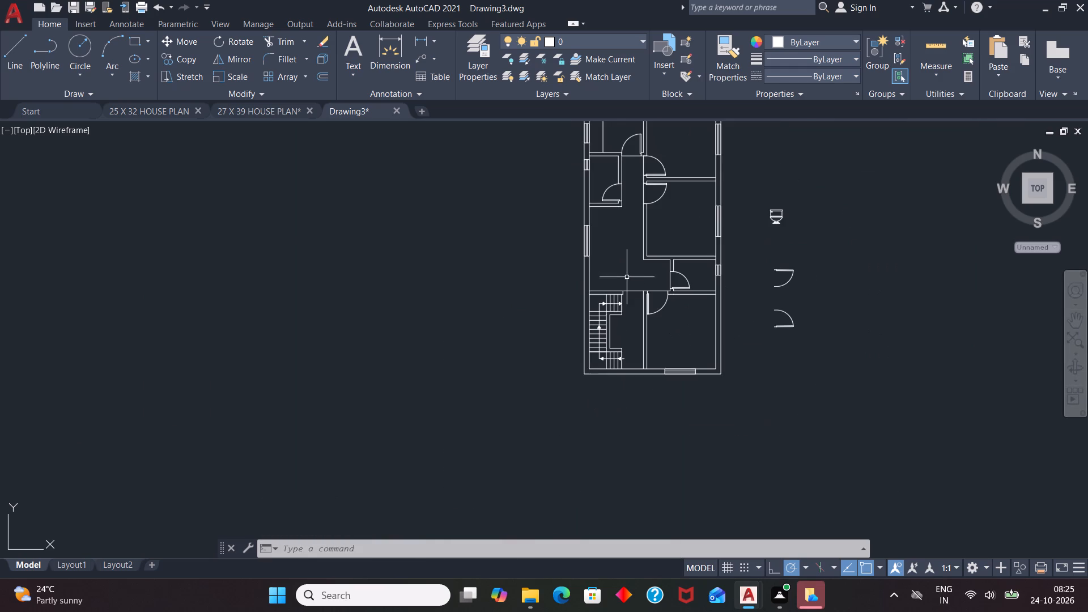
{"action": "scroll", "coordinate": [630, 330], "scroll_direction": "down", "scroll_amount": 1}
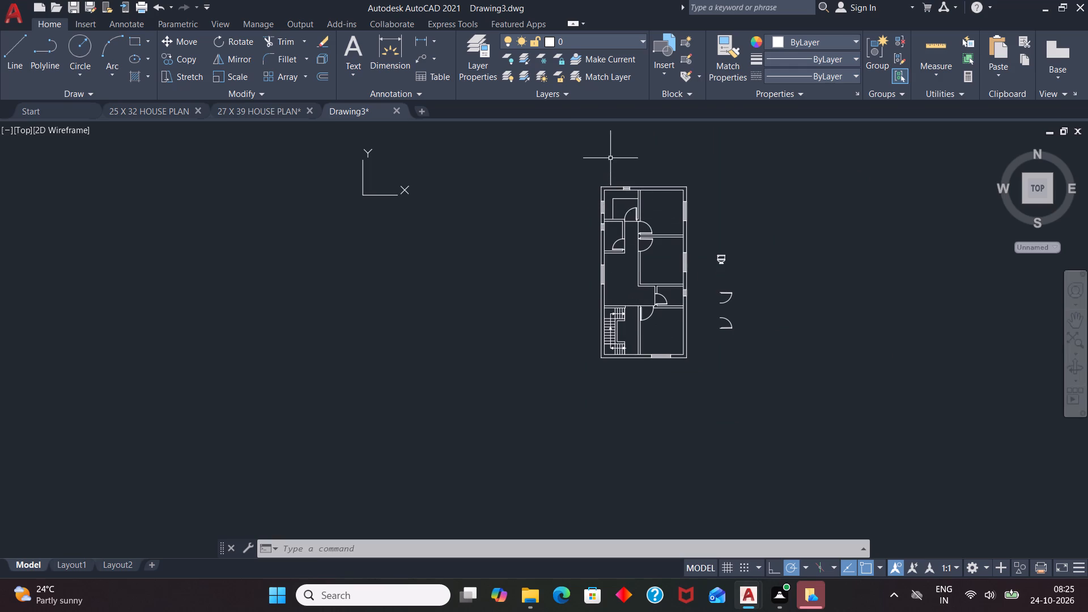
{"action": "scroll", "coordinate": [717, 190], "scroll_direction": "up", "scroll_amount": 1}
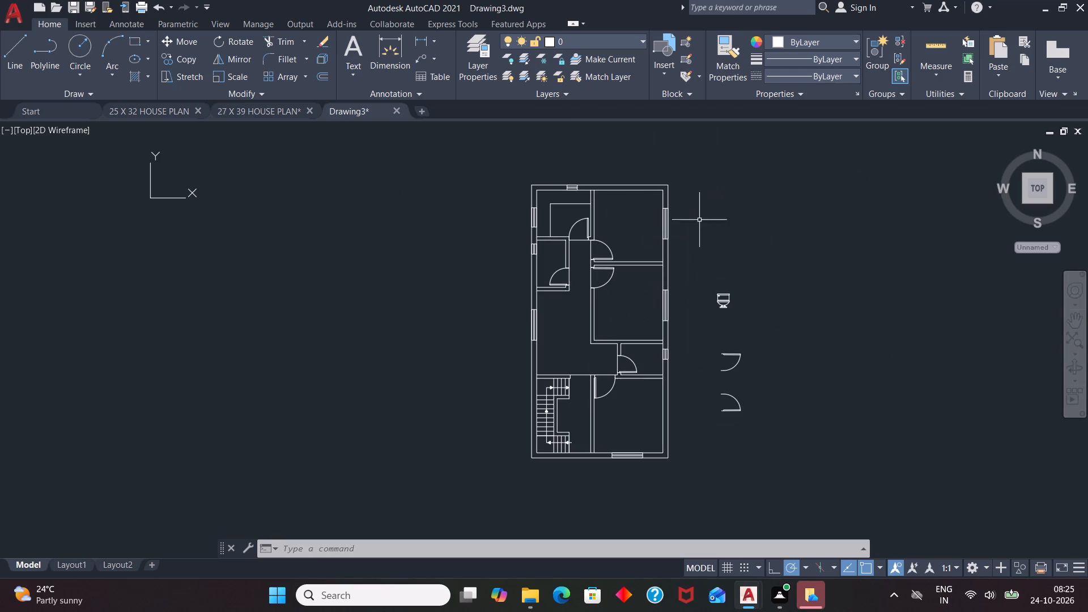
{"action": "left_click", "coordinate": [729, 352]}
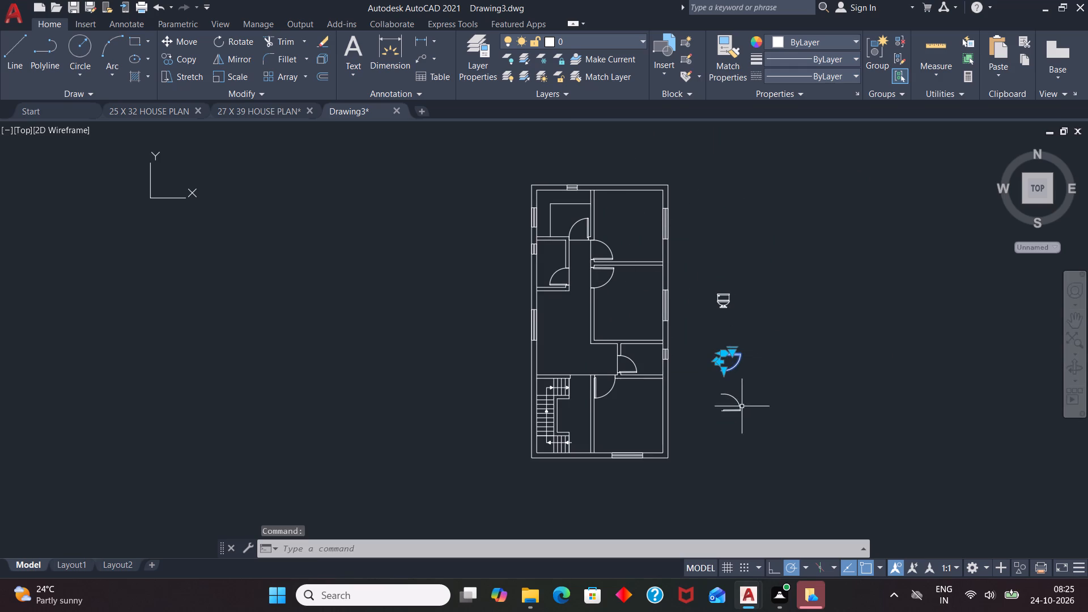
{"action": "left_click", "coordinate": [742, 407]}
{"action": "key", "text": "Delete"}
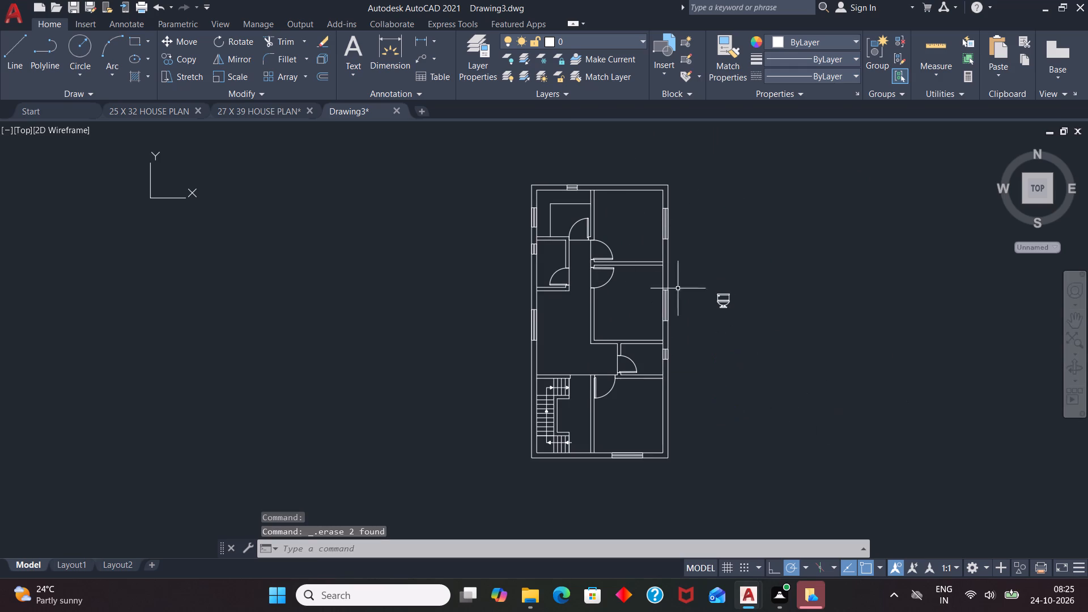
Switch the toilet block outside the plan to its Round (Plan) view.
{"action": "left_click", "coordinate": [722, 301]}
{"action": "left_click", "coordinate": [716, 312]}
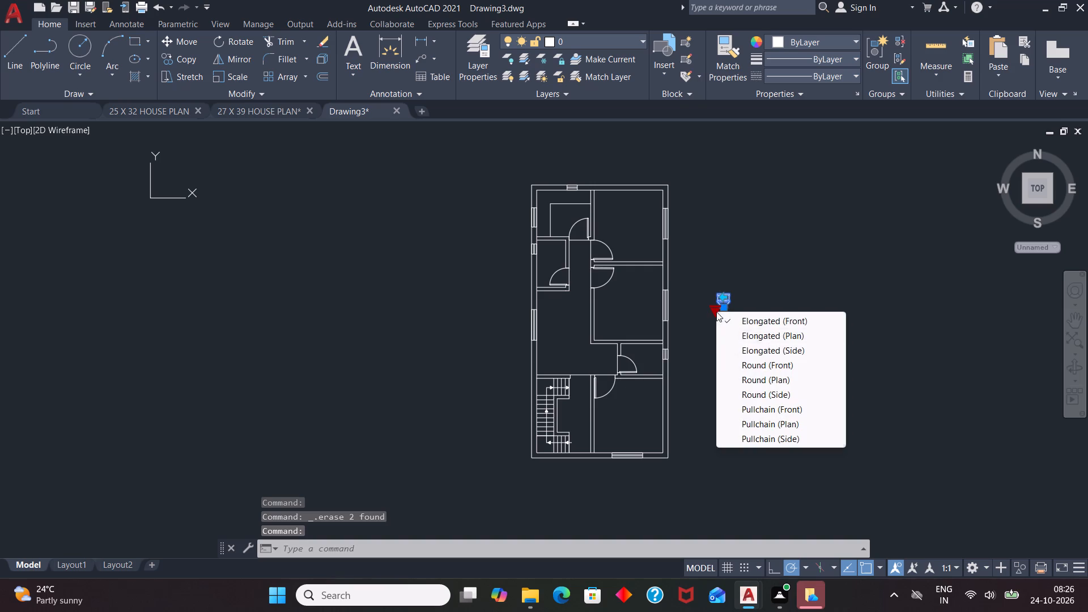
{"action": "left_click", "coordinate": [755, 376]}
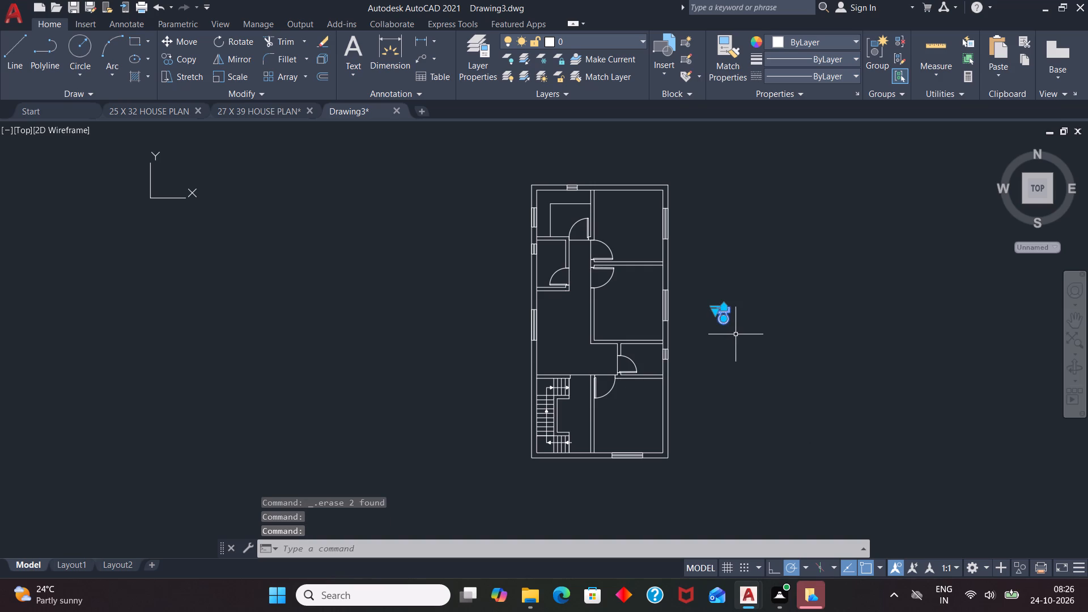
Rotate the toilet by 270° so its tank faces east and its bowl faces west.
{"action": "key", "text": "r"}
{"action": "key", "text": "o"}
{"action": "key", "text": "Return"}
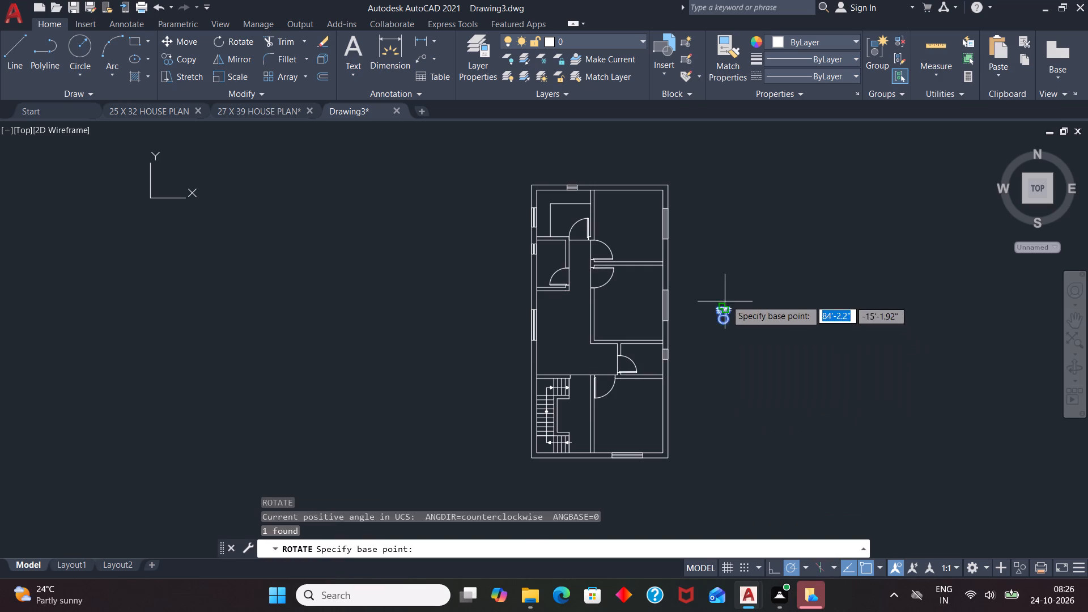
{"action": "left_click", "coordinate": [728, 299]}
{"action": "left_click", "coordinate": [730, 385]}
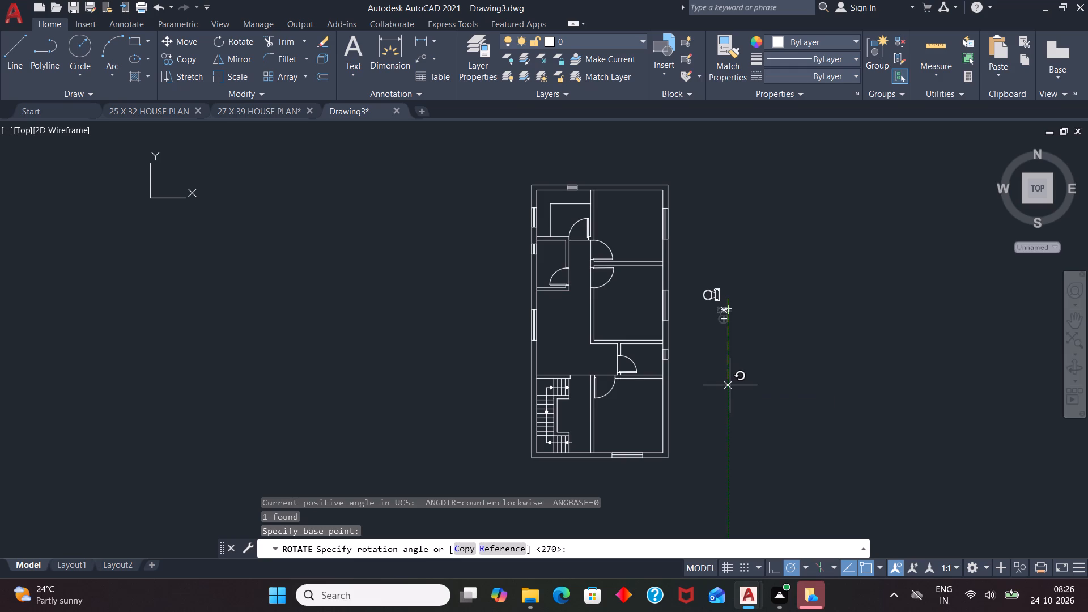
Move the toilet about 13'-4" into the small east bathroom, with its tank back against the east wall's inner face below the window.
{"action": "left_click", "coordinate": [717, 294]}
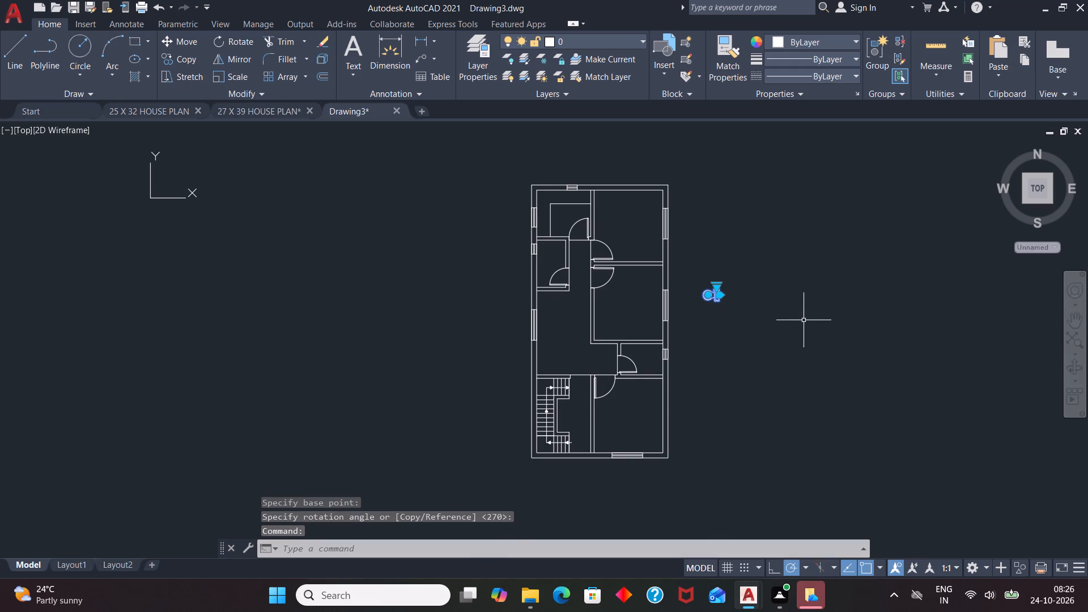
{"action": "key", "text": "m"}
{"action": "key", "text": "Return"}
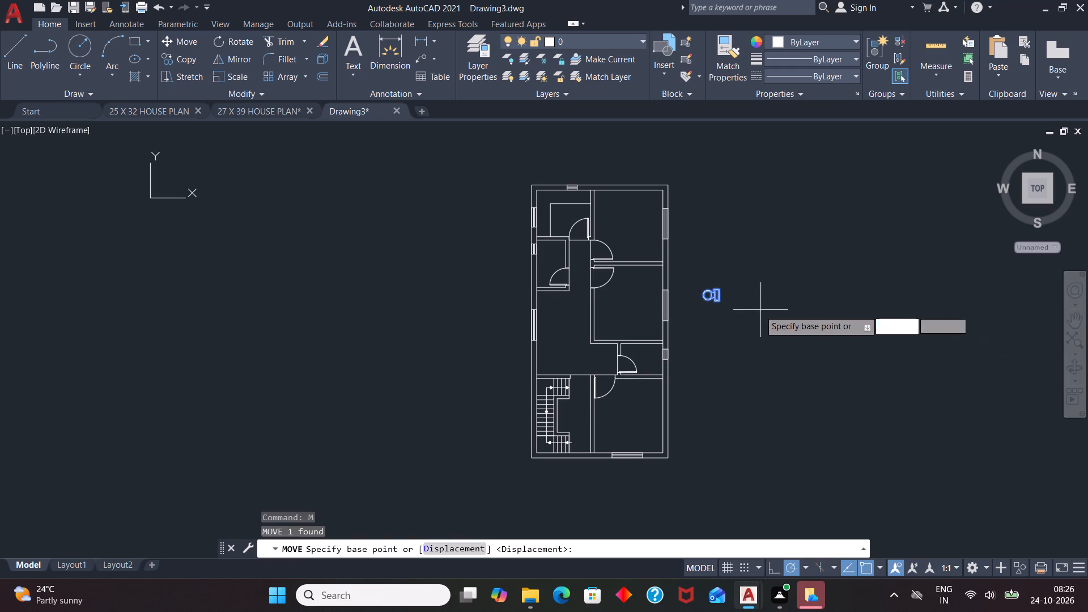
{"action": "left_click", "coordinate": [724, 295]}
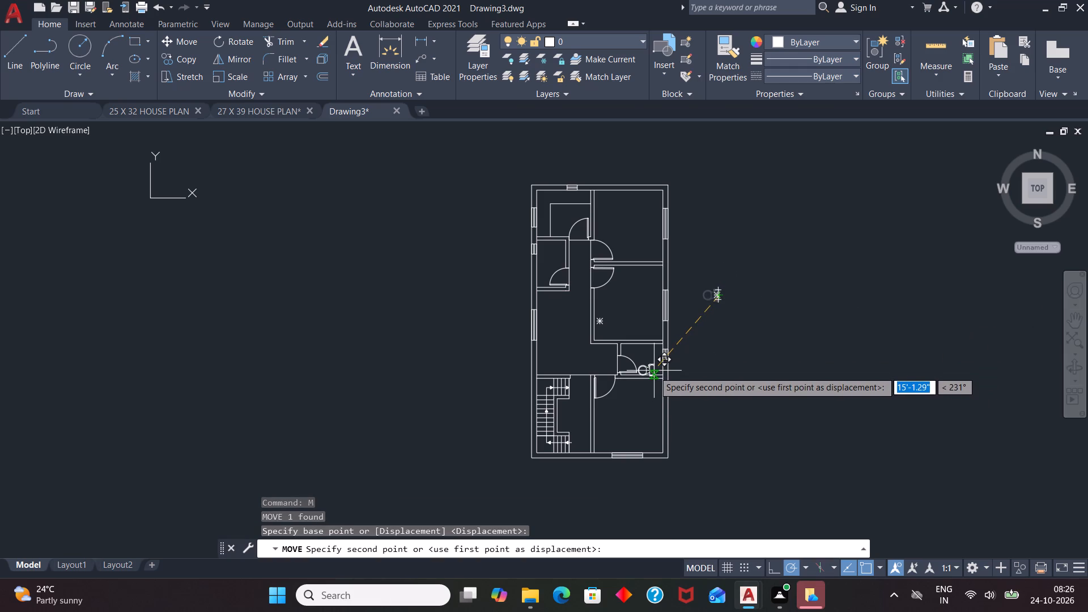
{"action": "scroll", "coordinate": [654, 372], "scroll_direction": "up", "scroll_amount": 4}
{"action": "scroll", "coordinate": [702, 347], "scroll_direction": "up", "scroll_amount": 4}
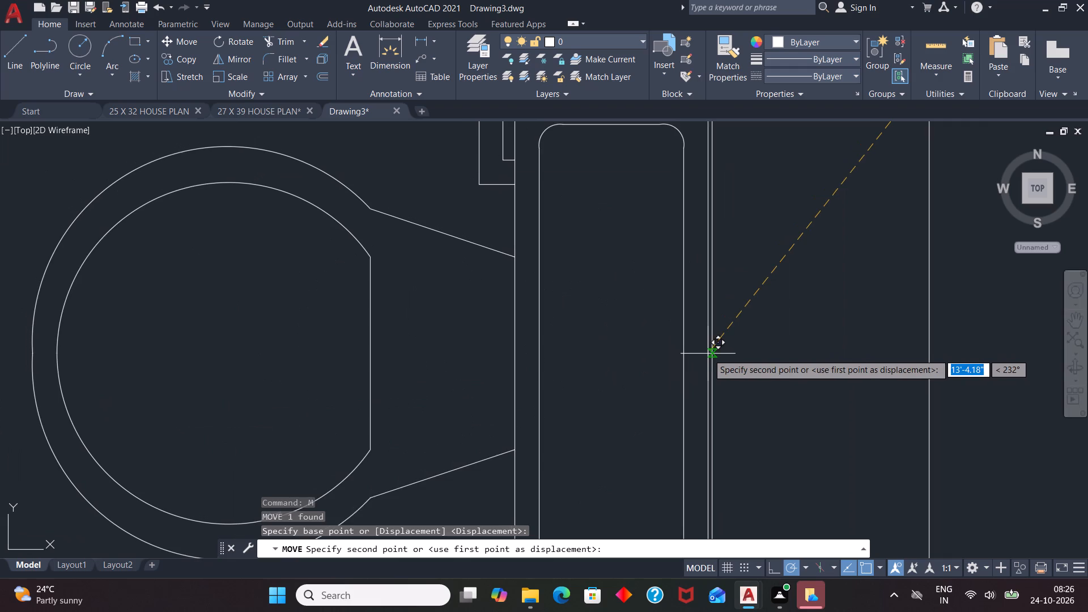
{"action": "left_click", "coordinate": [708, 354]}
Examine the placed toilet and the doors and rooms across the plan, especially the small west room and its surroundings.
{"action": "scroll", "coordinate": [660, 342], "scroll_direction": "down", "scroll_amount": 5}
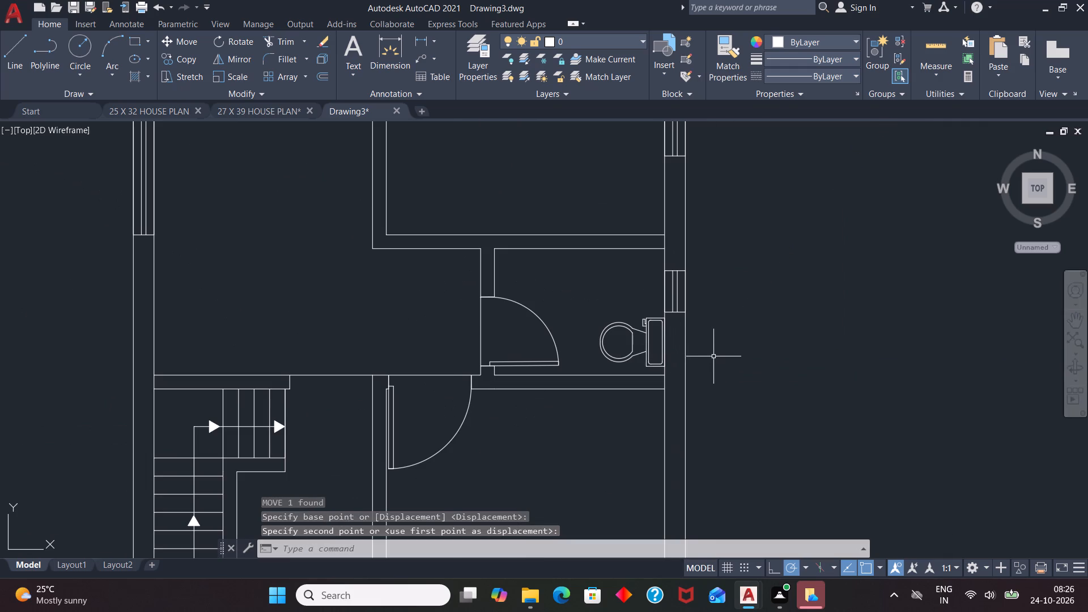
{"action": "scroll", "coordinate": [731, 341], "scroll_direction": "down", "scroll_amount": 1}
{"action": "scroll", "coordinate": [793, 365], "scroll_direction": "down", "scroll_amount": 1}
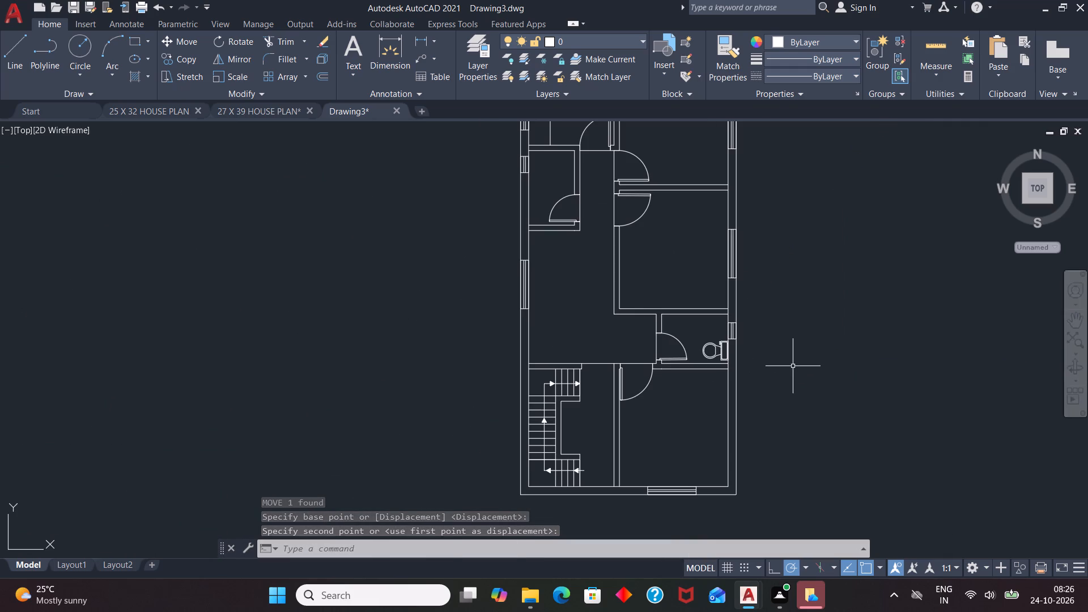
{"action": "scroll", "coordinate": [807, 356], "scroll_direction": "down", "scroll_amount": 1}
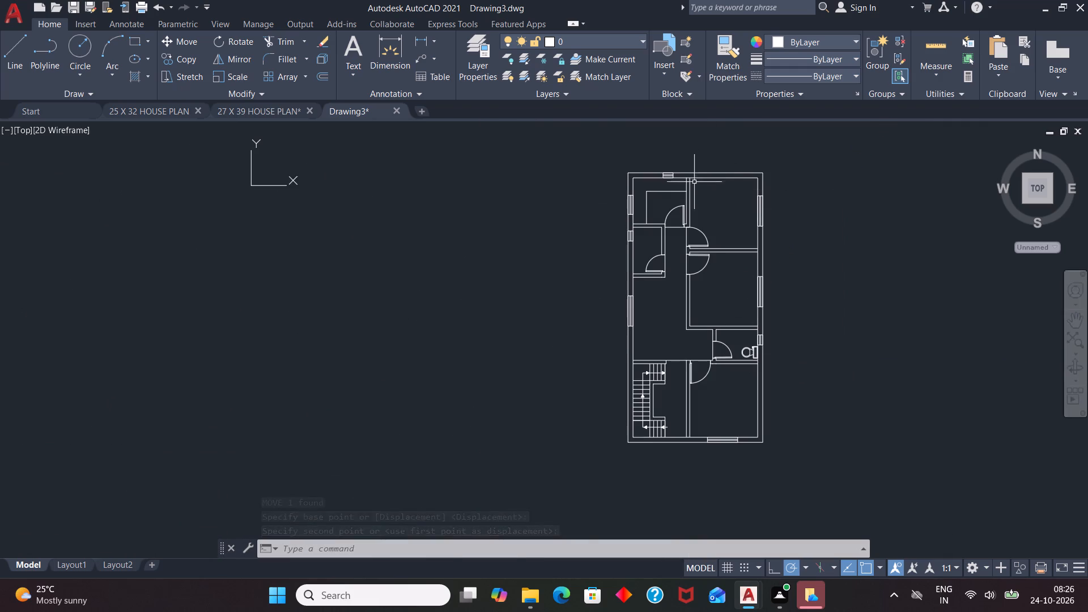
{"action": "scroll", "coordinate": [692, 185], "scroll_direction": "up", "scroll_amount": 2}
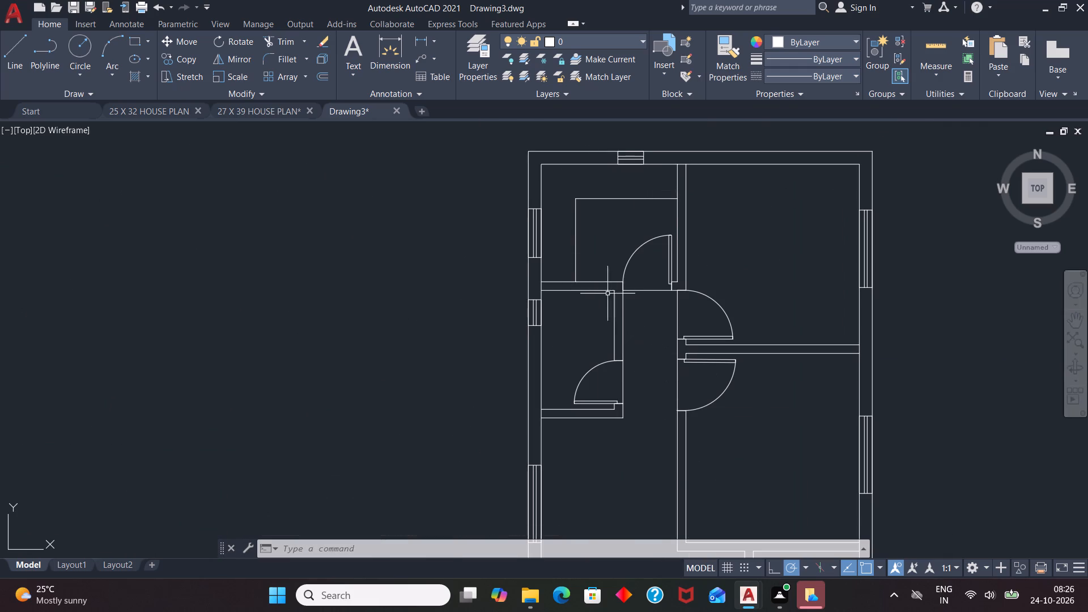
{"action": "scroll", "coordinate": [576, 309], "scroll_direction": "down", "scroll_amount": 1}
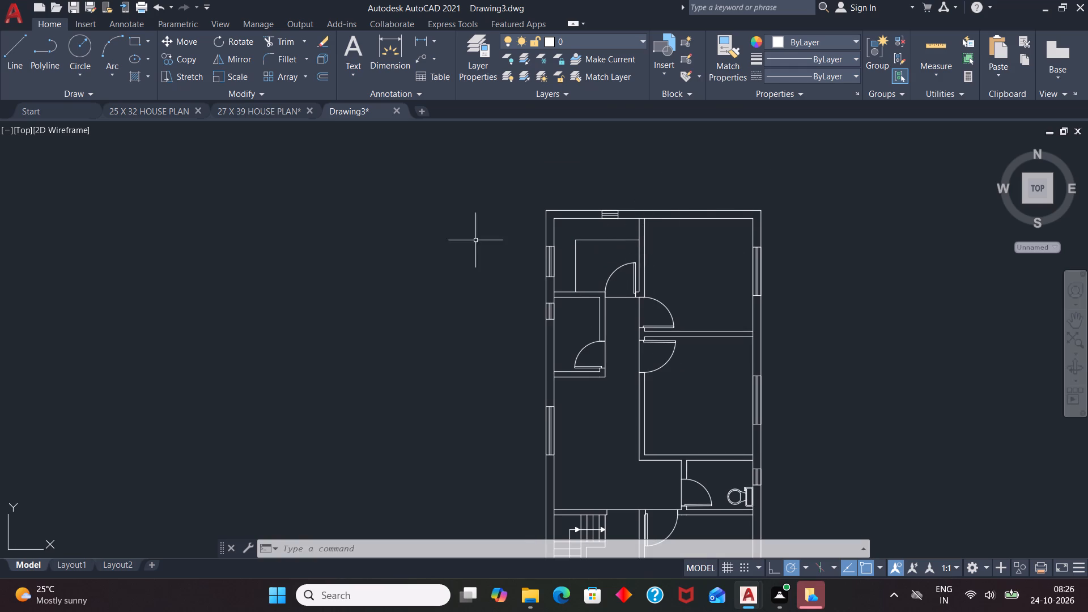
{"action": "scroll", "coordinate": [572, 261], "scroll_direction": "down", "scroll_amount": 1}
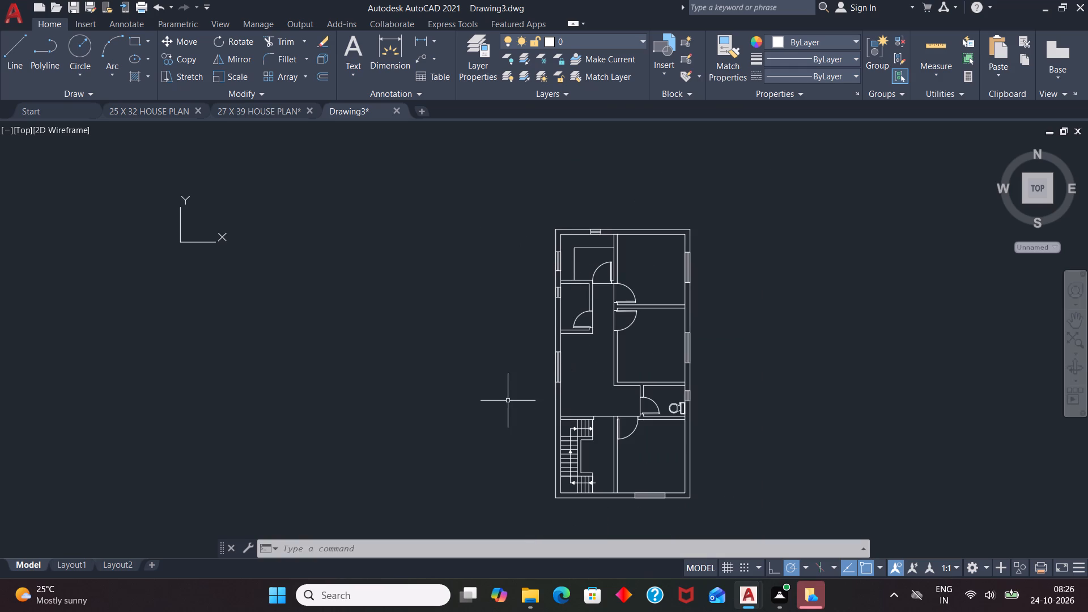
{"action": "scroll", "coordinate": [577, 323], "scroll_direction": "up", "scroll_amount": 1}
{"action": "scroll", "coordinate": [596, 278], "scroll_direction": "up", "scroll_amount": 3}
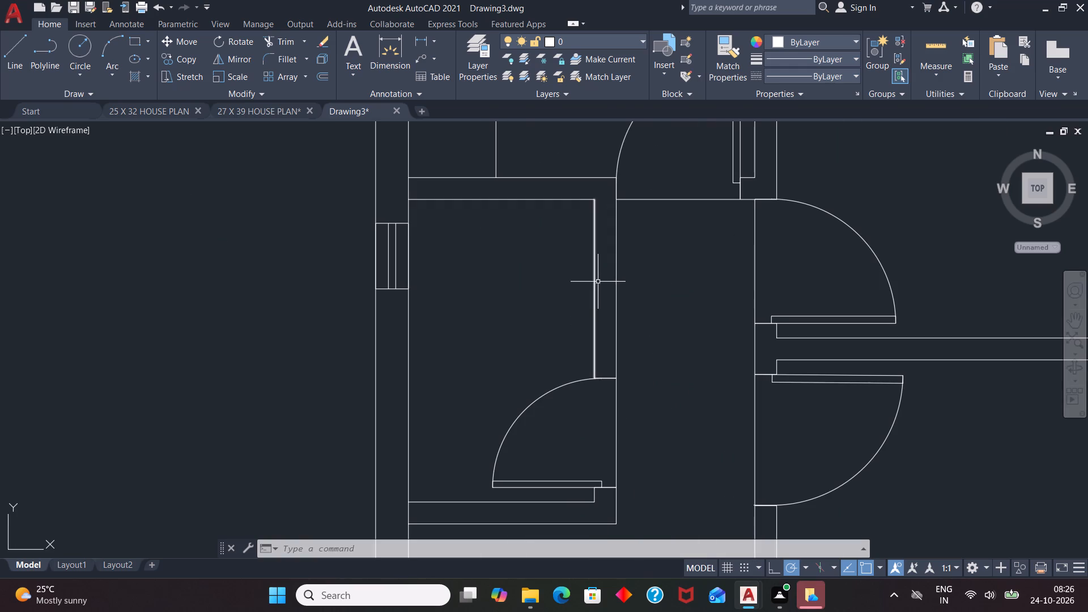
{"action": "scroll", "coordinate": [812, 377], "scroll_direction": "down", "scroll_amount": 2}
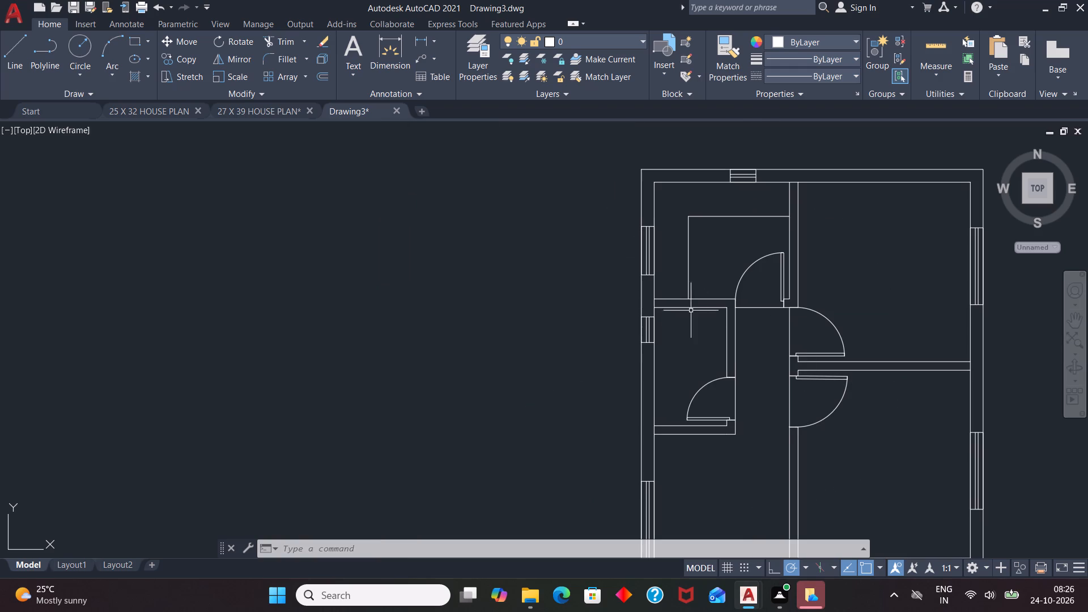
{"action": "scroll", "coordinate": [716, 262], "scroll_direction": "down", "scroll_amount": 3}
Delete the door from the opening in the southeast room's north wall.
{"action": "scroll", "coordinate": [745, 377], "scroll_direction": "up", "scroll_amount": 4}
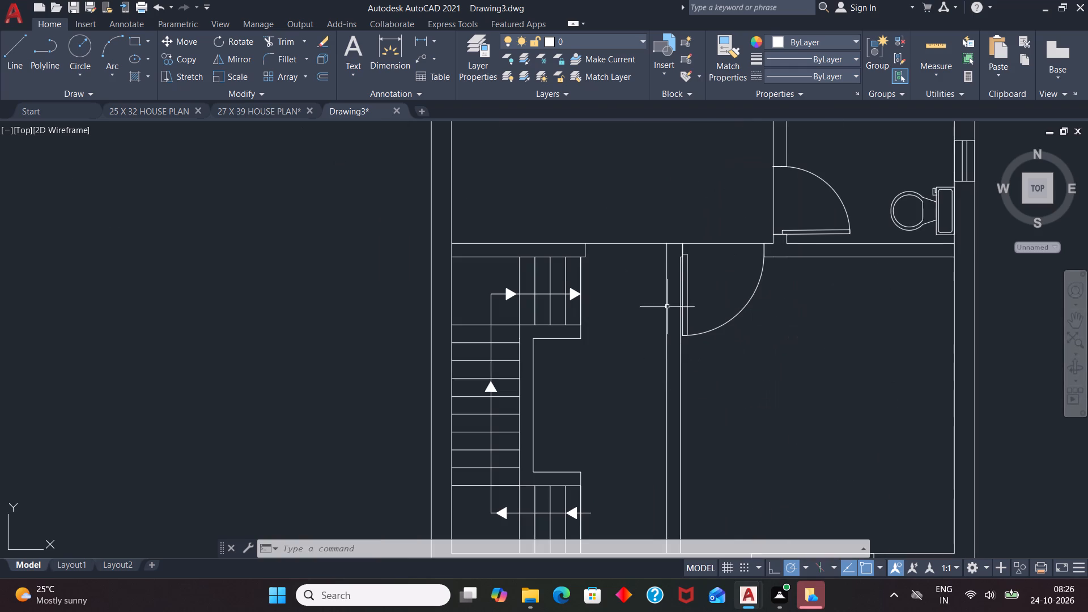
{"action": "scroll", "coordinate": [693, 267], "scroll_direction": "up", "scroll_amount": 4}
{"action": "scroll", "coordinate": [631, 310], "scroll_direction": "down", "scroll_amount": 1}
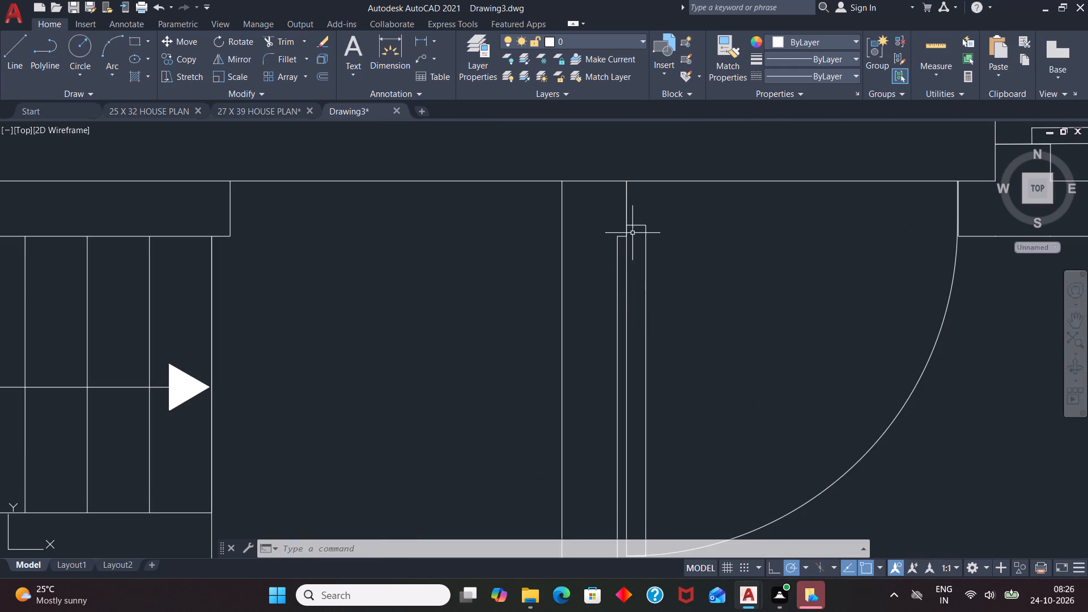
{"action": "left_click", "coordinate": [626, 226]}
{"action": "scroll", "coordinate": [696, 267], "scroll_direction": "down", "scroll_amount": 1}
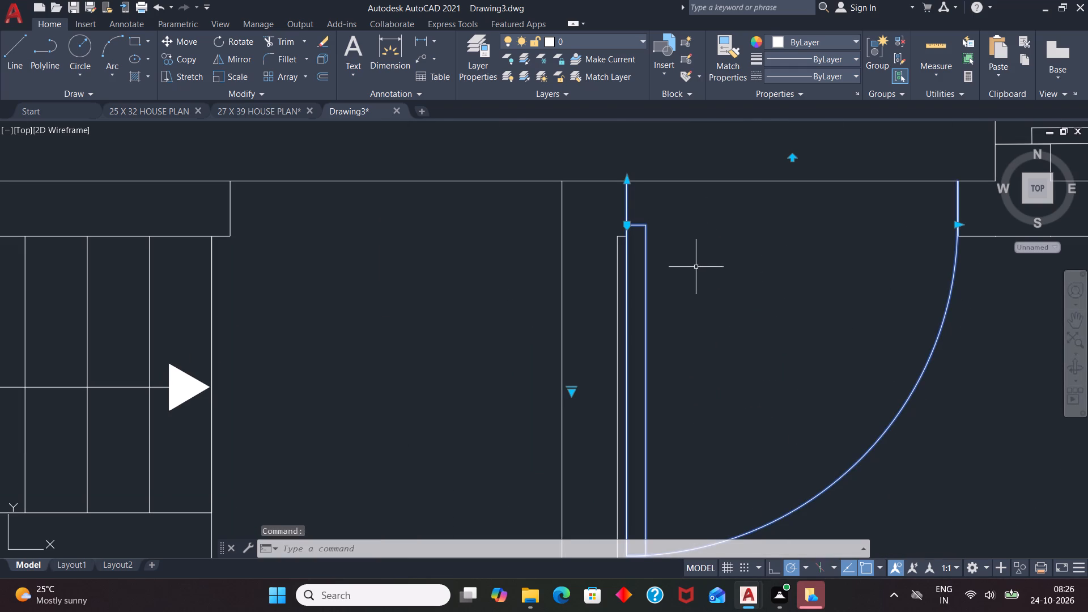
{"action": "key", "text": "Delete"}
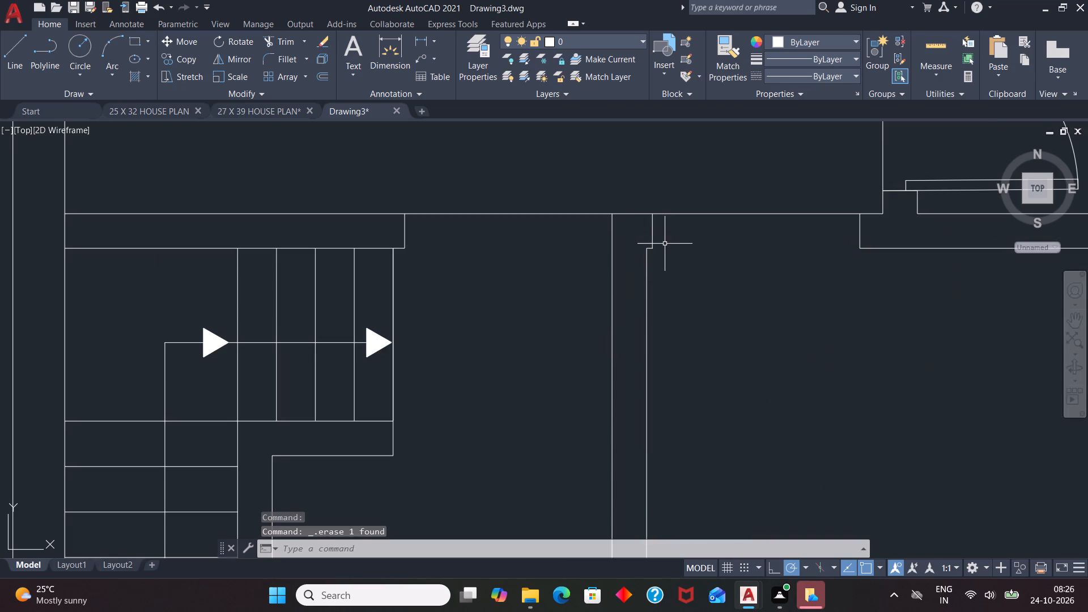
Copy the northeast room's door to the empty area east of the plan, about 26'-6" away.
{"action": "scroll", "coordinate": [553, 222], "scroll_direction": "down", "scroll_amount": 2}
{"action": "scroll", "coordinate": [606, 292], "scroll_direction": "down", "scroll_amount": 2}
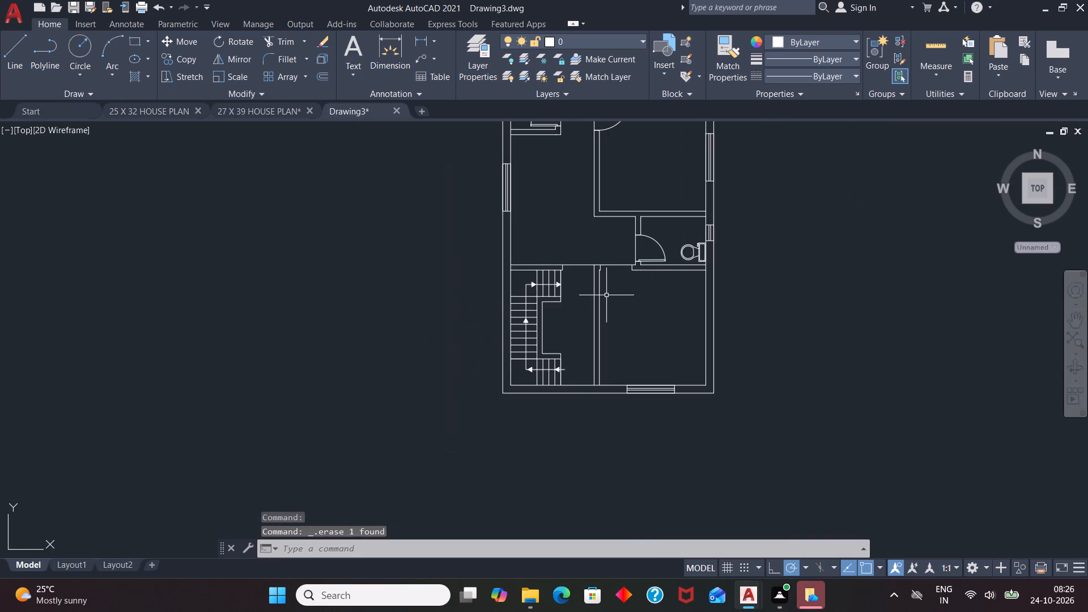
{"action": "scroll", "coordinate": [661, 272], "scroll_direction": "down", "scroll_amount": 1}
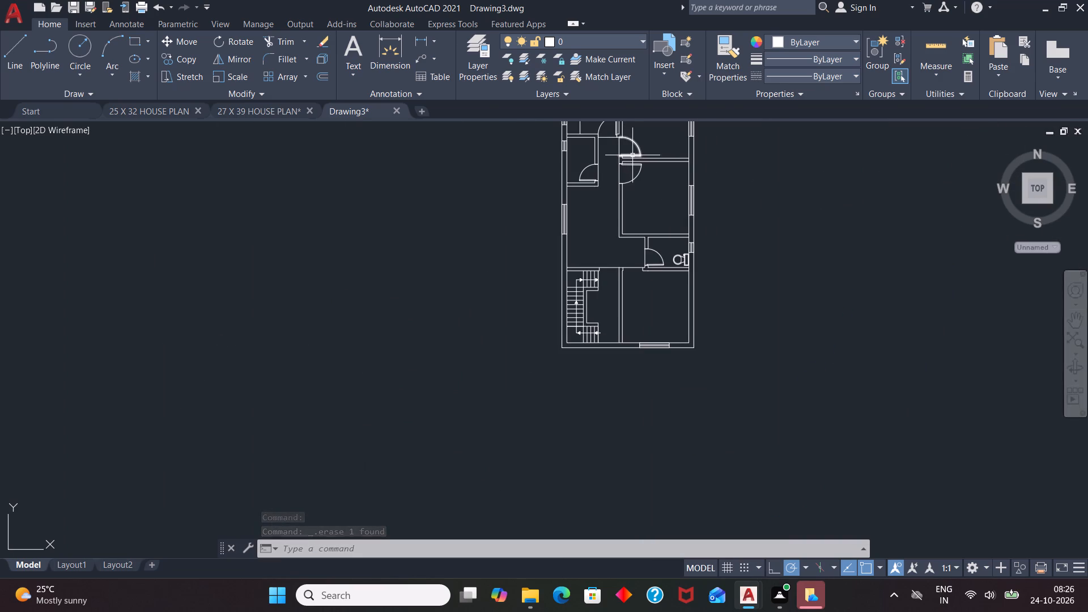
{"action": "left_click", "coordinate": [633, 154]}
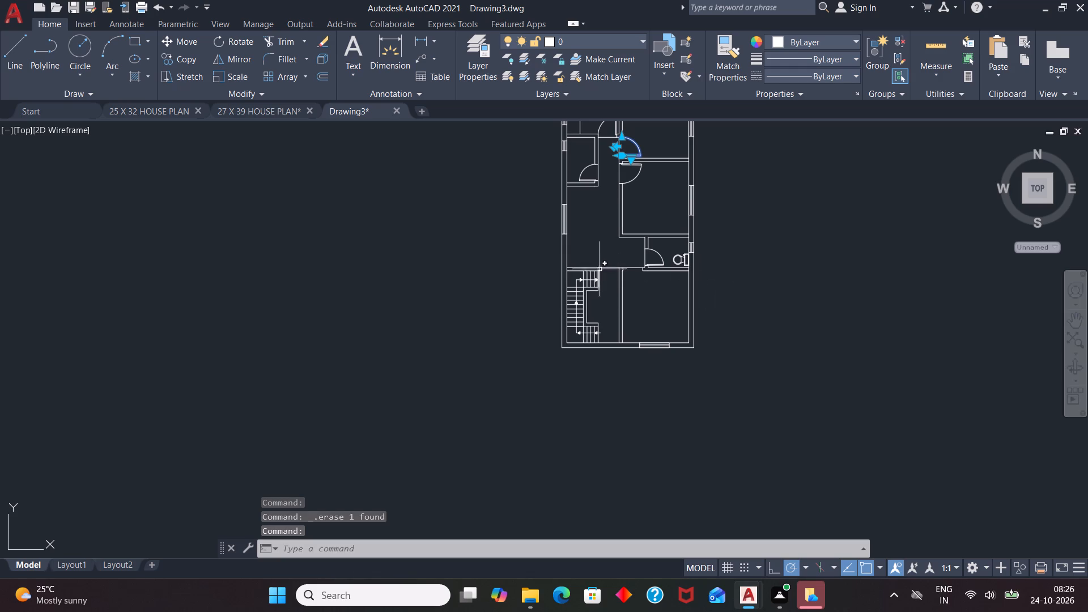
{"action": "key", "text": "c"}
{"action": "key", "text": "o"}
{"action": "key", "text": "Return"}
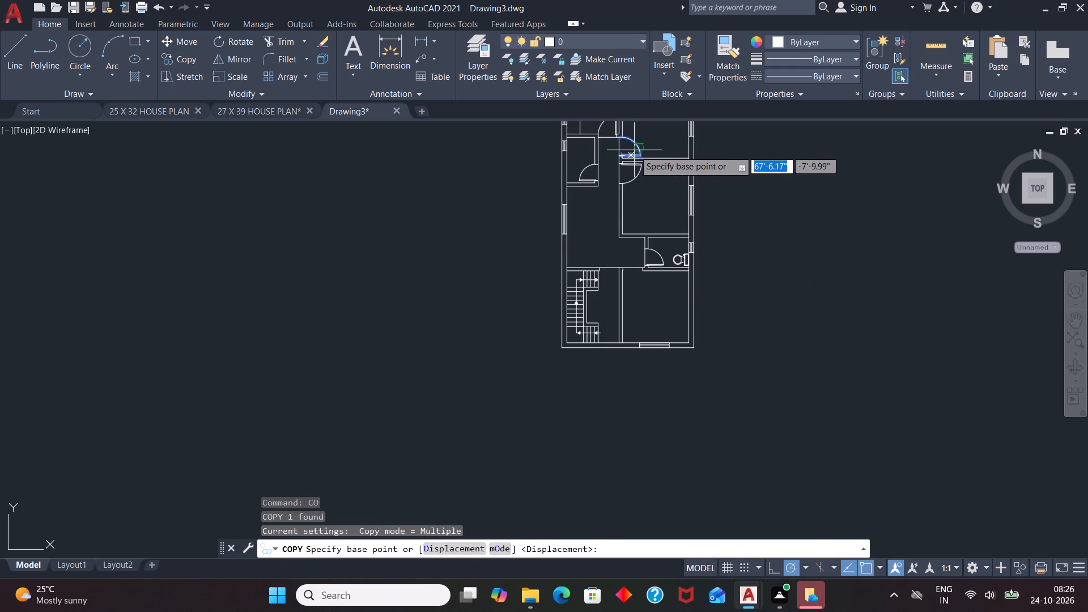
{"action": "left_click", "coordinate": [634, 150]}
{"action": "left_click", "coordinate": [753, 273]}
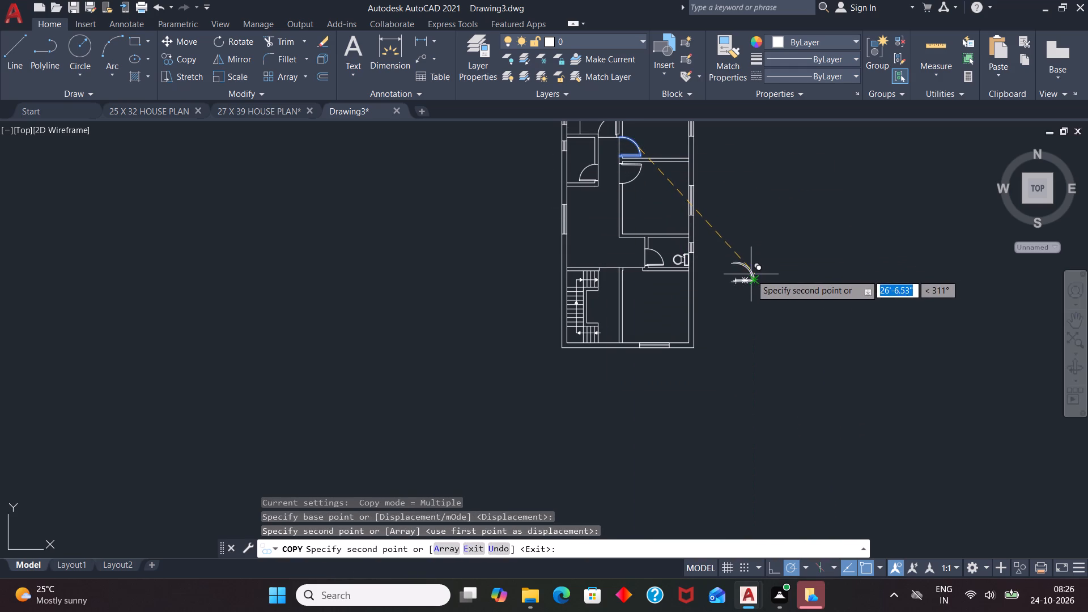
{"action": "key", "text": "Escape"}
Rotate the copied door block east of the plan by 270° about the lower end of its swing arc.
{"action": "left_click", "coordinate": [751, 275]}
{"action": "key", "text": "r"}
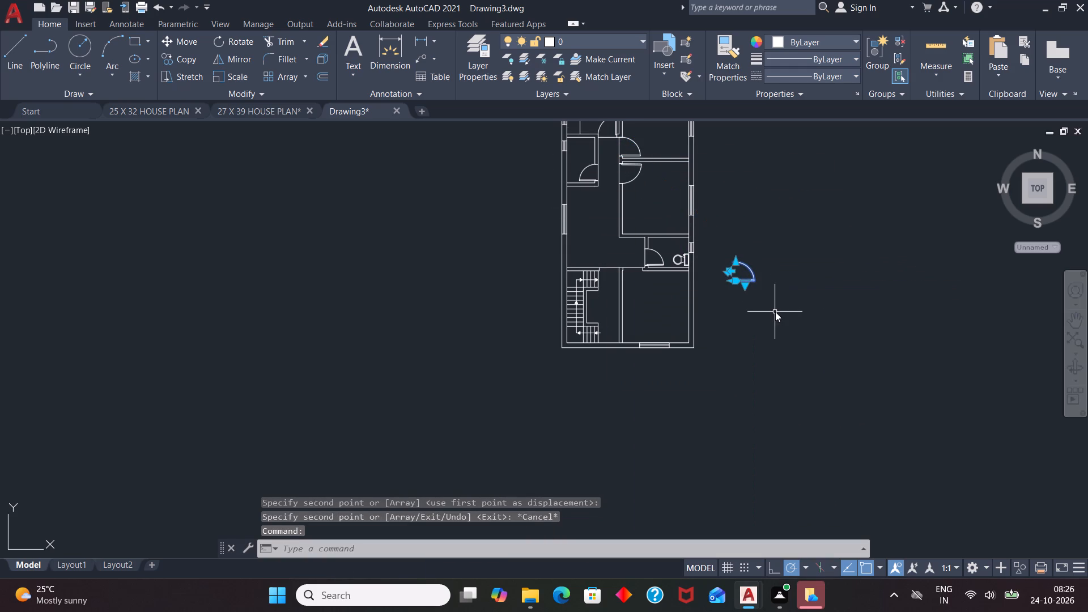
{"action": "key", "text": "o"}
{"action": "key", "text": "Return"}
{"action": "left_click", "coordinate": [751, 279]}
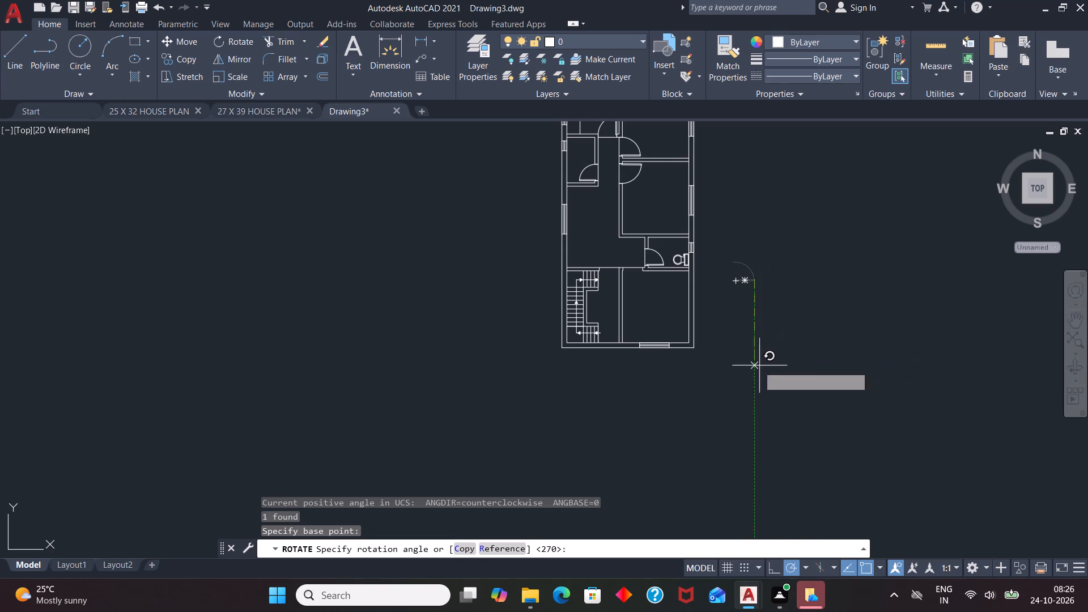
{"action": "left_click", "coordinate": [753, 390]}
Move the rotated door from its hinge-side corner to the west jamb of the opening in the southeast room's north wall.
{"action": "left_click", "coordinate": [751, 261]}
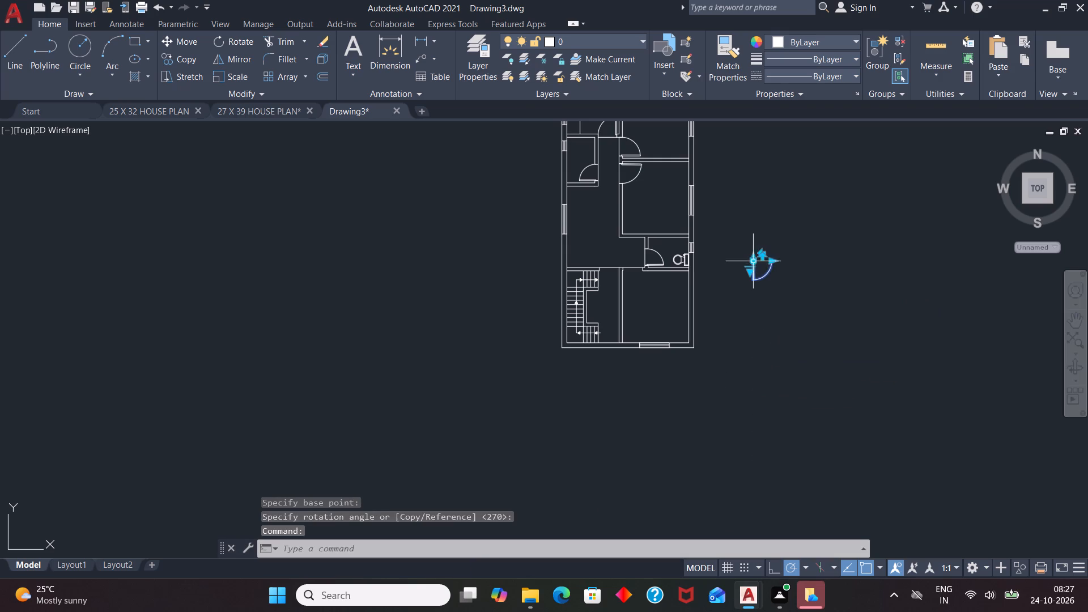
{"action": "key", "text": "m"}
{"action": "key", "text": "Return"}
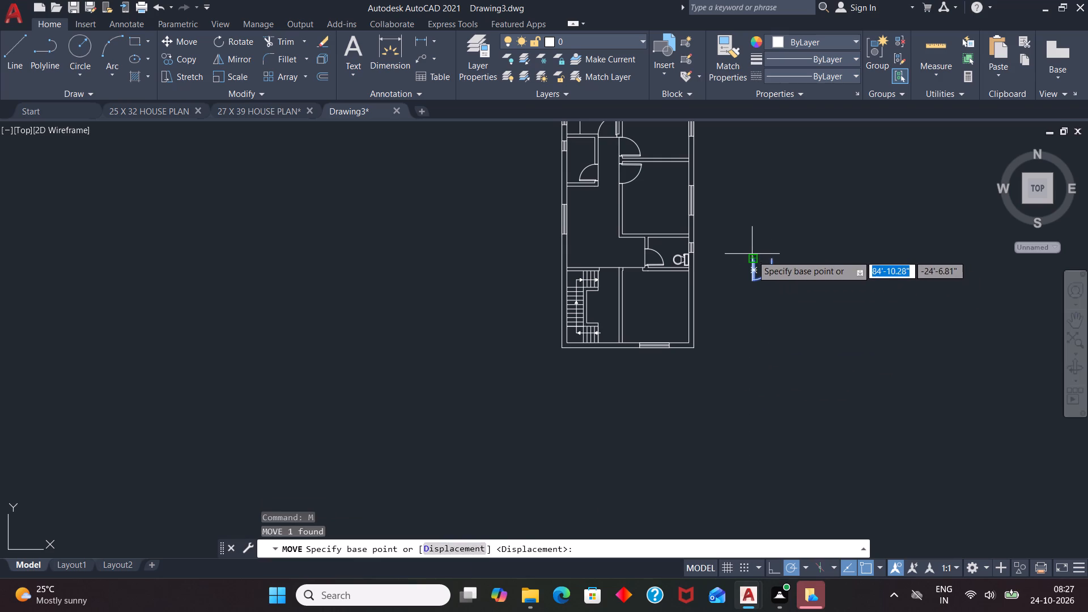
{"action": "left_click", "coordinate": [752, 255]}
{"action": "scroll", "coordinate": [605, 263], "scroll_direction": "up", "scroll_amount": 5}
{"action": "scroll", "coordinate": [805, 313], "scroll_direction": "up", "scroll_amount": 3}
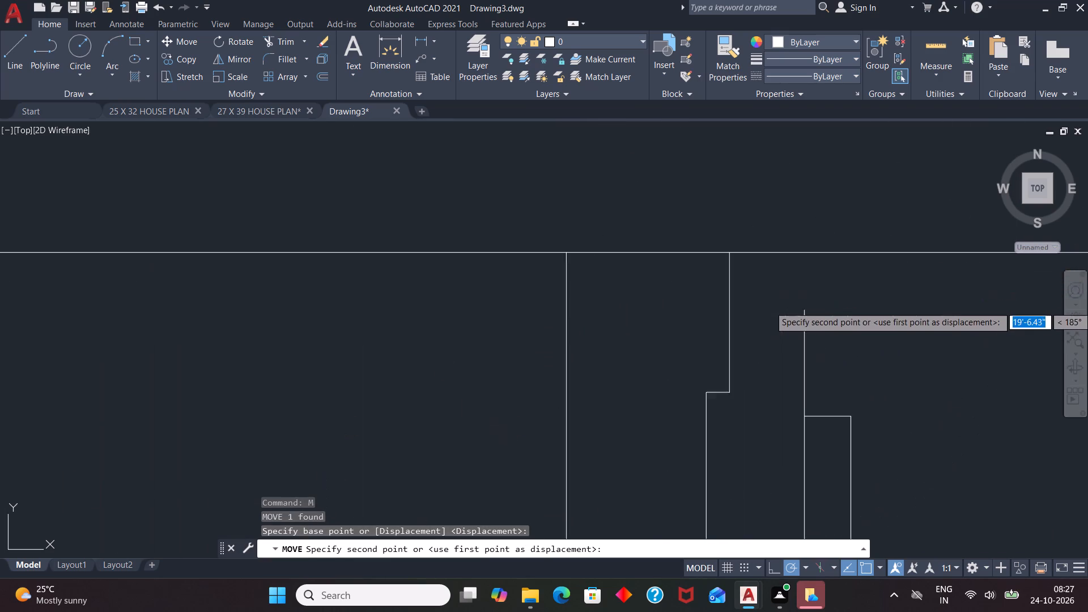
{"action": "scroll", "coordinate": [800, 305], "scroll_direction": "up", "scroll_amount": 1}
{"action": "left_click", "coordinate": [691, 227]}
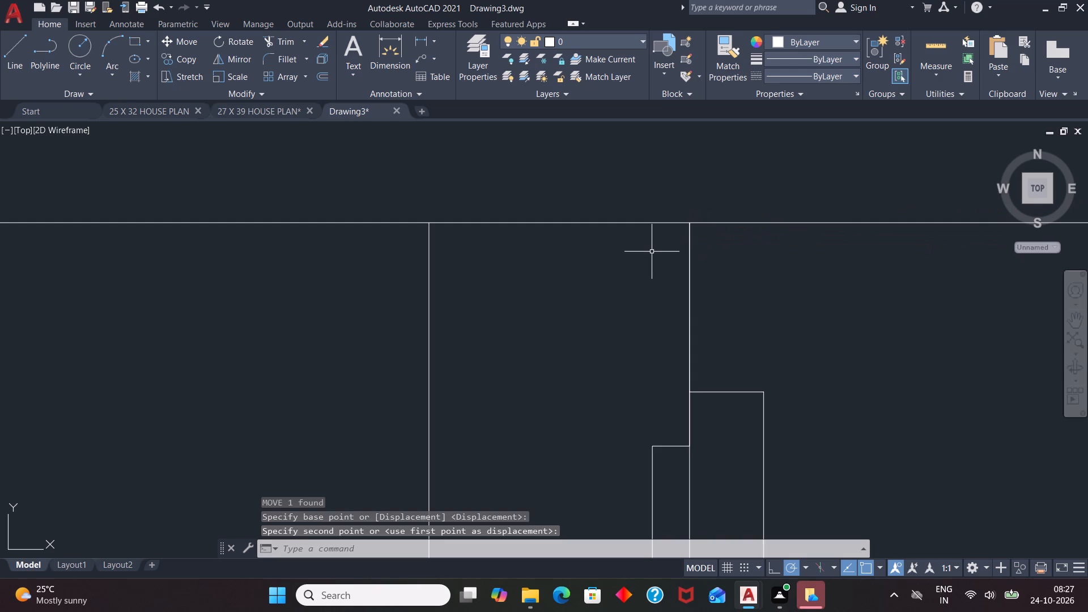
{"action": "key", "text": "Escape"}
Scale the southeast room's door from its hinge-side corner so that it spans the opening to the east jamb.
{"action": "scroll", "coordinate": [599, 268], "scroll_direction": "down", "scroll_amount": 2}
{"action": "scroll", "coordinate": [639, 296], "scroll_direction": "down", "scroll_amount": 2}
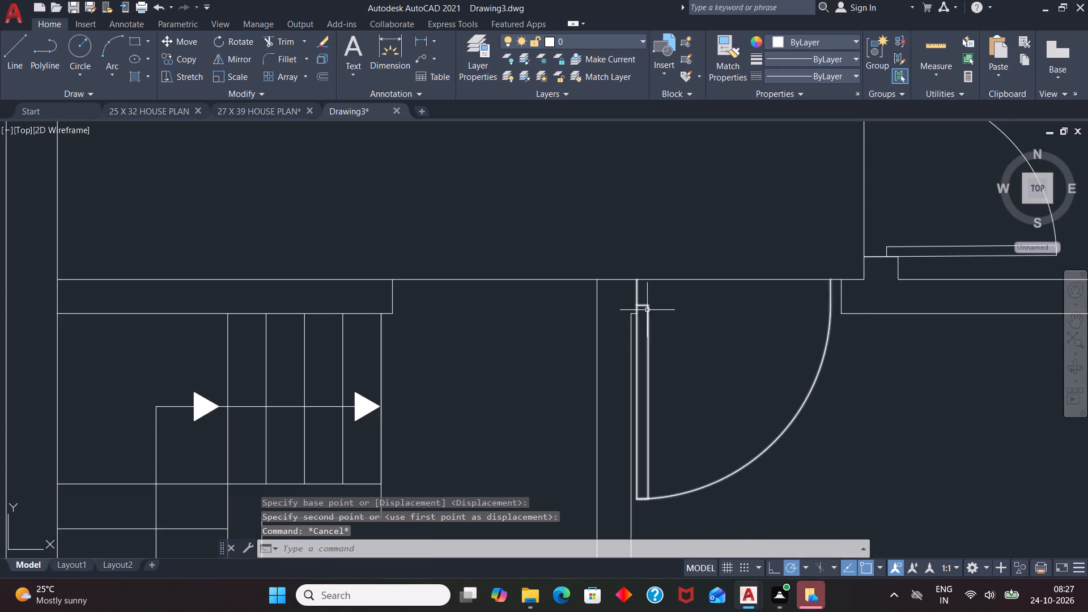
{"action": "left_click", "coordinate": [642, 311]}
{"action": "left_click", "coordinate": [643, 307]}
{"action": "left_click", "coordinate": [644, 305]}
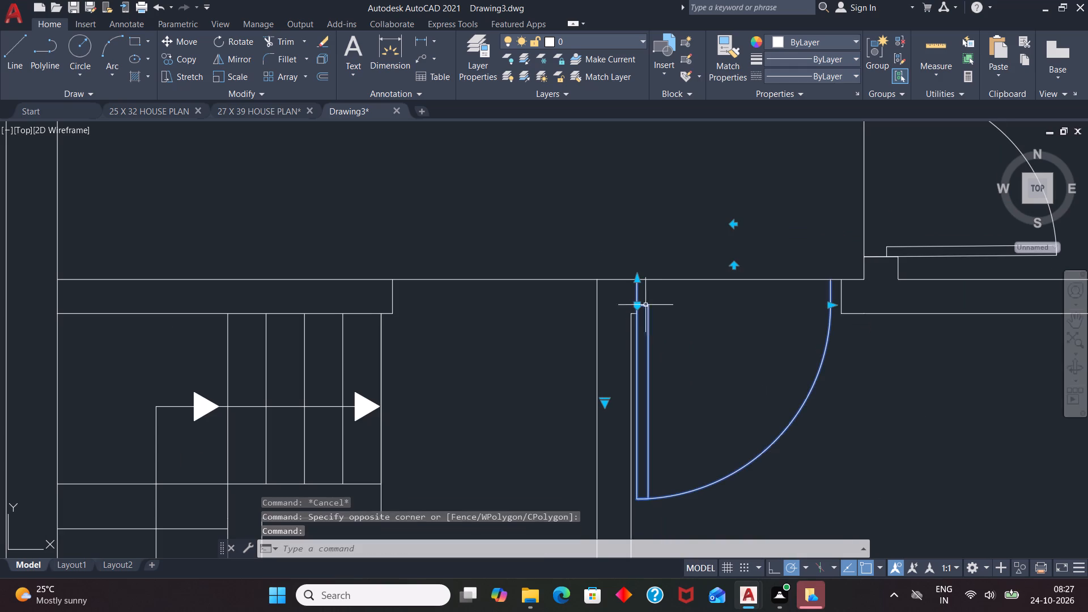
{"action": "key", "text": "s"}
{"action": "key", "text": "c"}
{"action": "key", "text": "Return"}
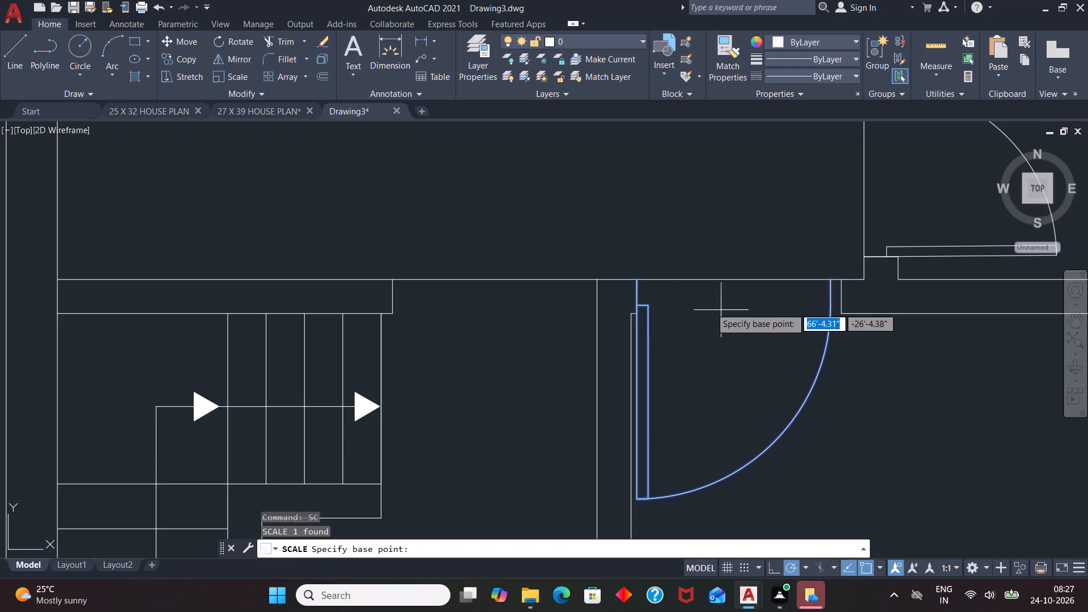
{"action": "left_click", "coordinate": [639, 283]}
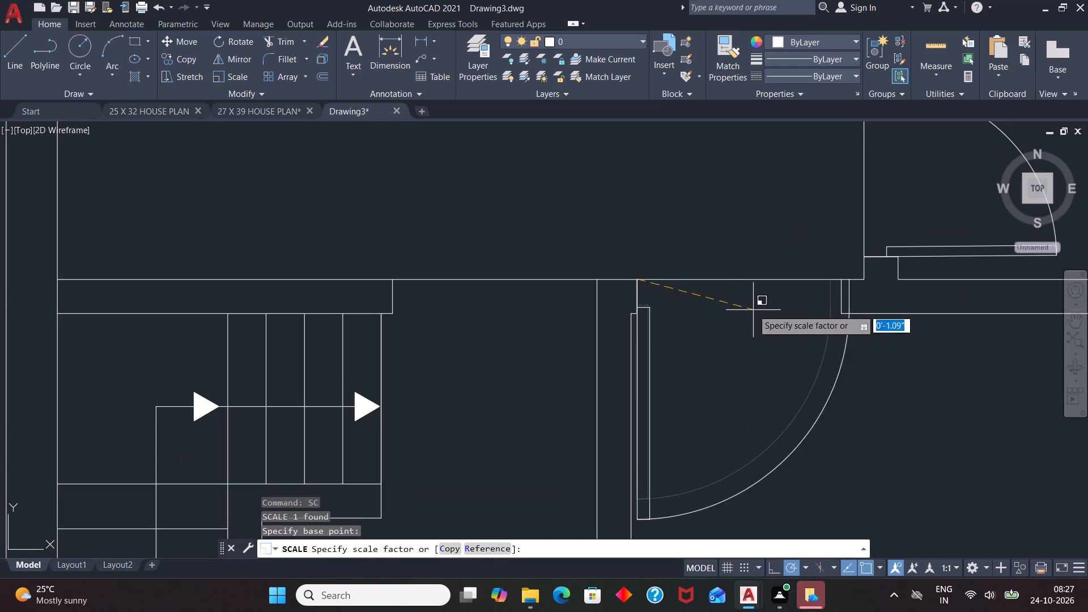
{"action": "left_click", "coordinate": [750, 301]}
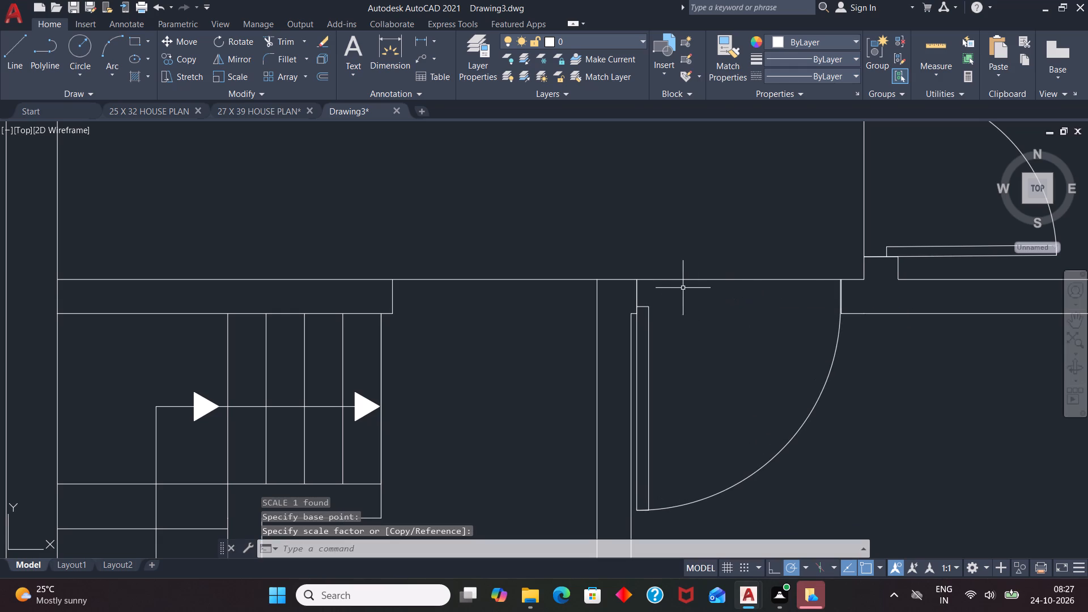
{"action": "key", "text": "space"}
{"action": "key", "text": "Escape"}
Insert the Range-Oven - 30 in top block from Kitchens.dwg in the empty area east of the plan.
{"action": "scroll", "coordinate": [723, 290], "scroll_direction": "down", "scroll_amount": 3}
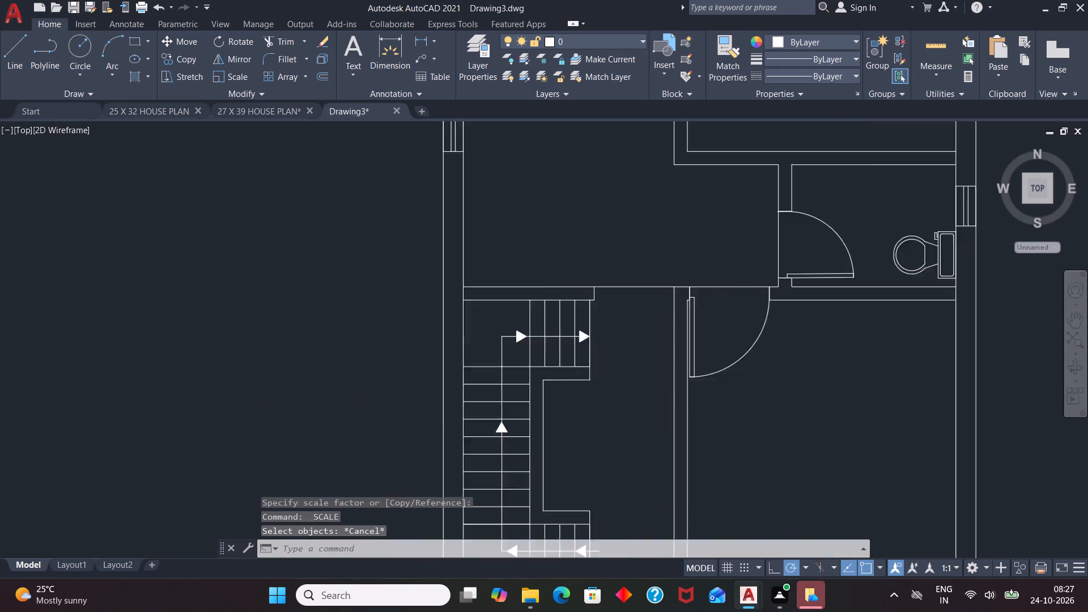
{"action": "scroll", "coordinate": [726, 296], "scroll_direction": "down", "scroll_amount": 1}
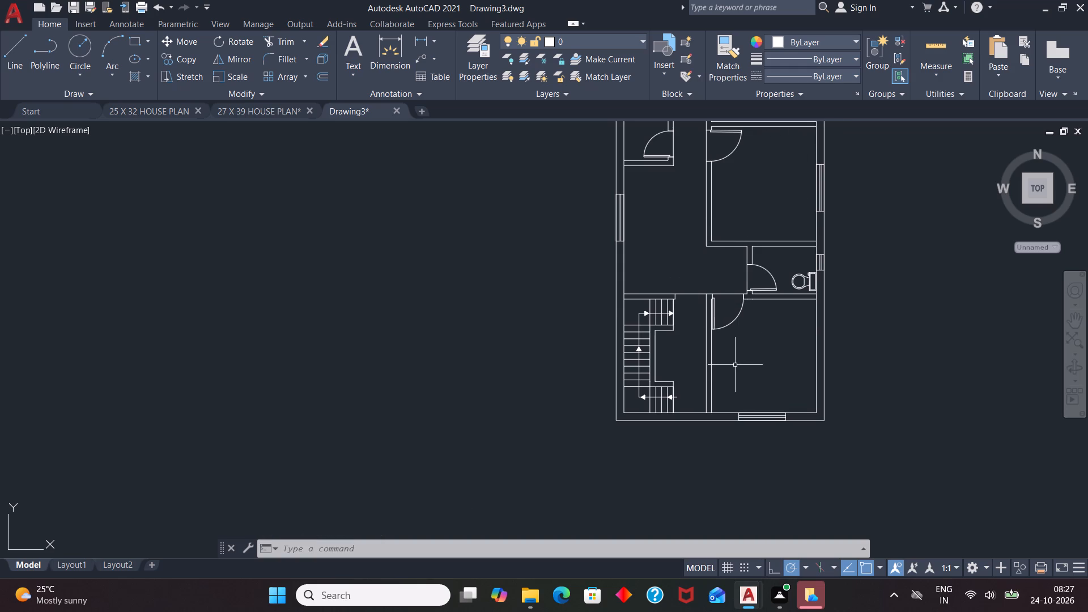
{"action": "scroll", "coordinate": [743, 382], "scroll_direction": "down", "scroll_amount": 1}
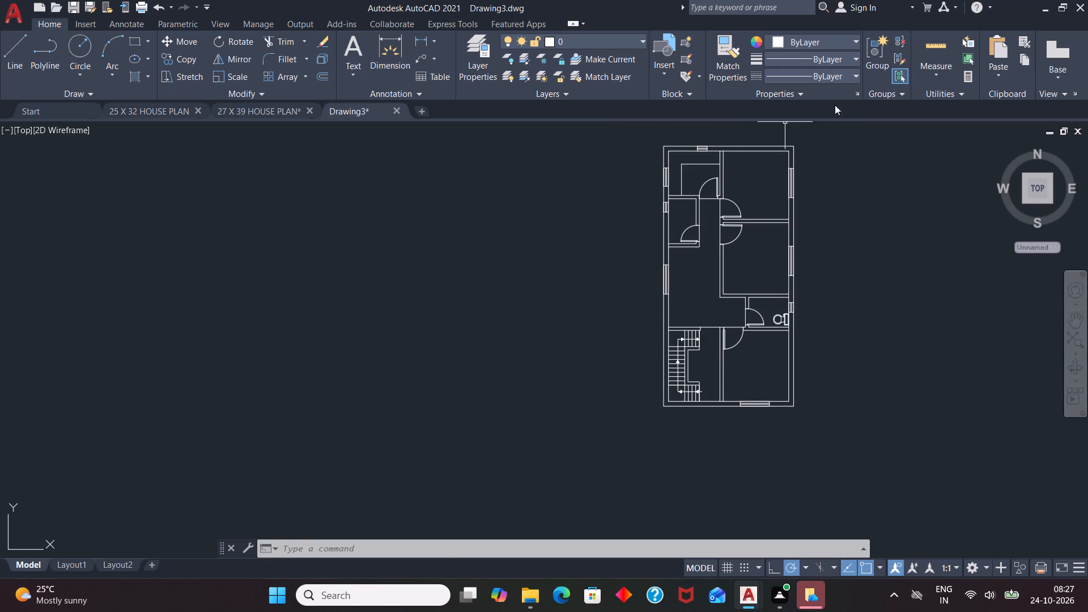
{"action": "scroll", "coordinate": [805, 150], "scroll_direction": "up", "scroll_amount": 3}
{"action": "scroll", "coordinate": [787, 420], "scroll_direction": "down", "scroll_amount": 2}
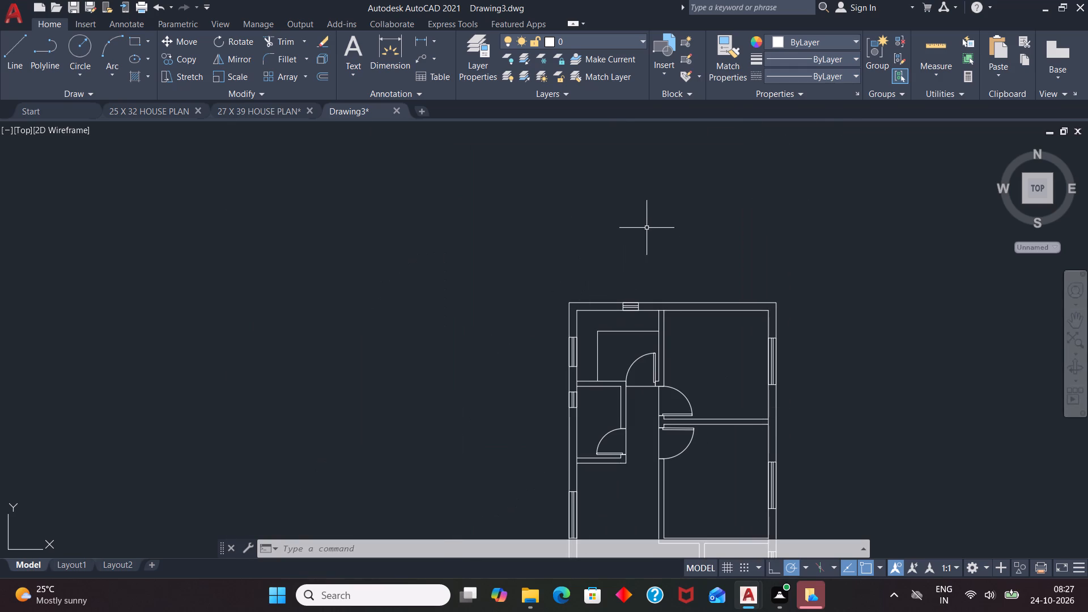
{"action": "key", "text": "ctrl+2"}
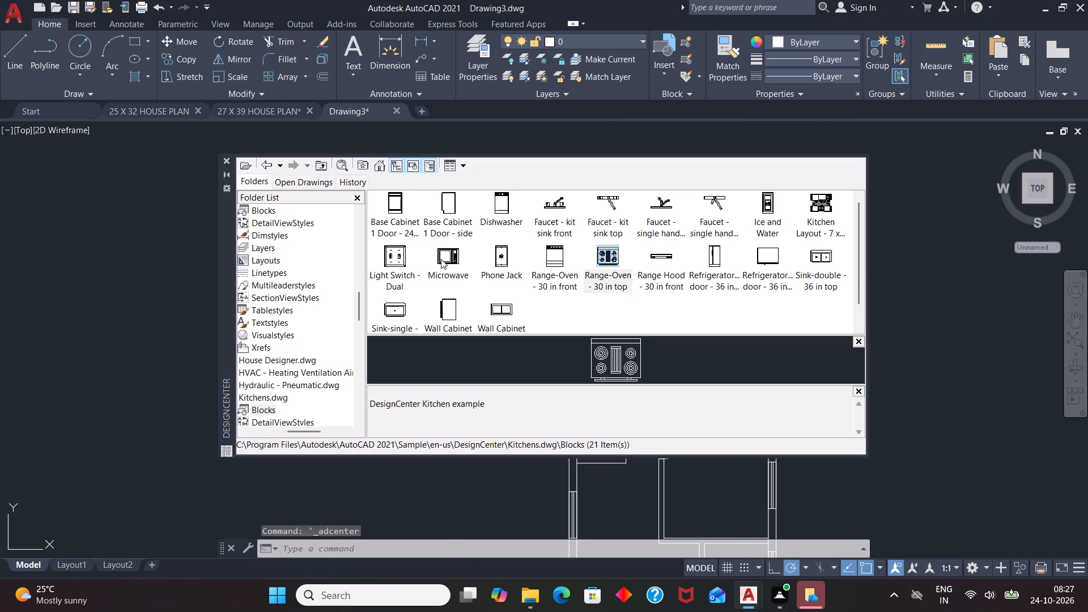
{"action": "left_click_drag", "start_coordinate": [607, 255], "coordinate": [798, 344]}
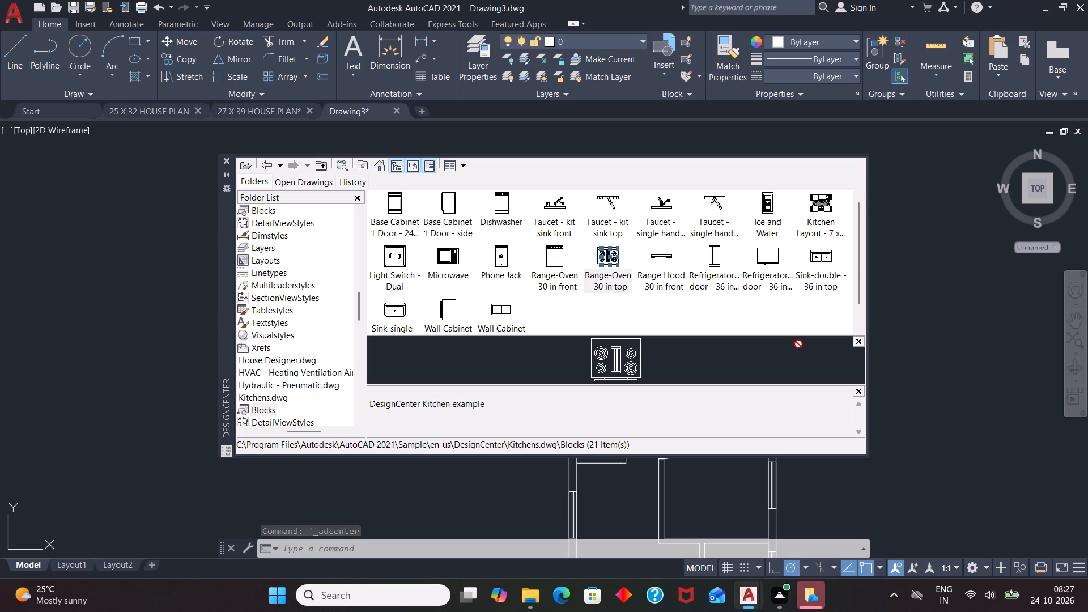
{"action": "left_click_drag", "start_coordinate": [798, 344], "coordinate": [943, 364]}
Insert the Sink-single block from Kitchens.dwg in the empty area just north of the range.
{"action": "left_click_drag", "start_coordinate": [414, 312], "coordinate": [424, 313]}
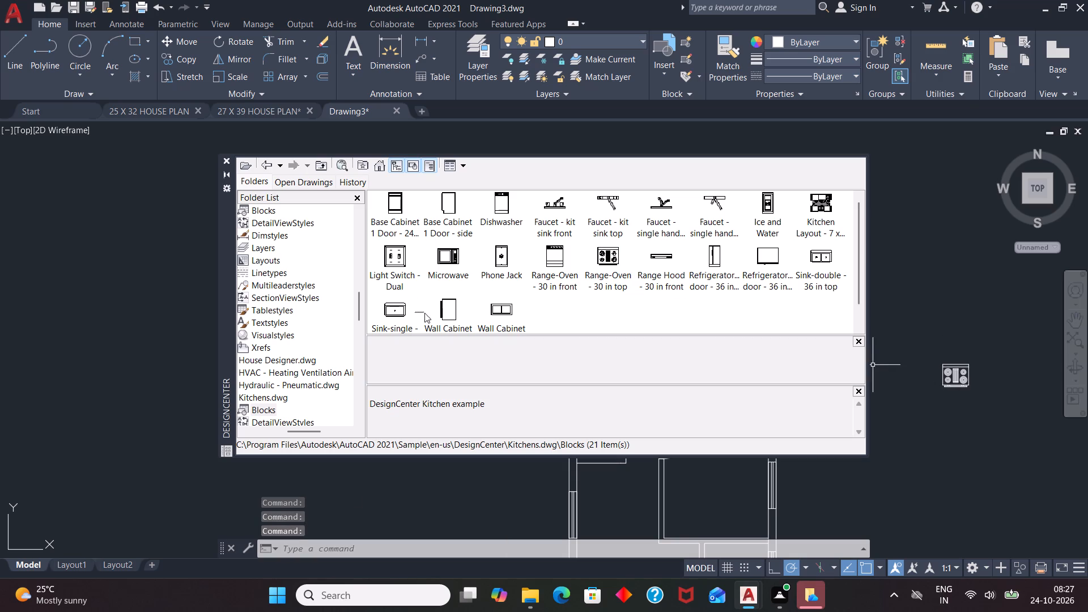
{"action": "left_click_drag", "start_coordinate": [424, 313], "coordinate": [546, 318]}
{"action": "left_click", "coordinate": [569, 329]}
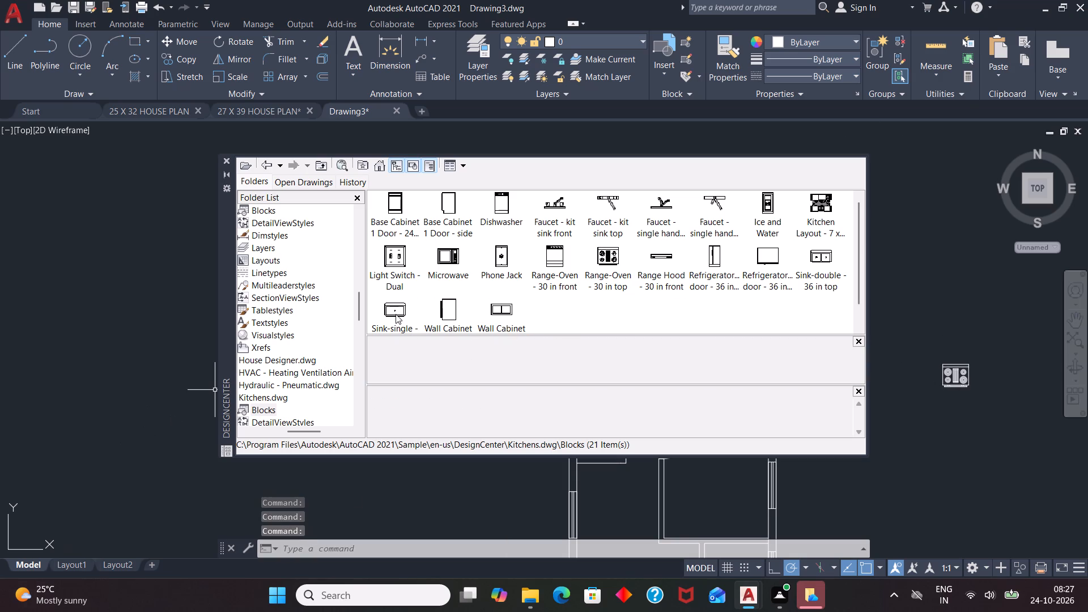
{"action": "left_click_drag", "start_coordinate": [394, 310], "coordinate": [945, 297]}
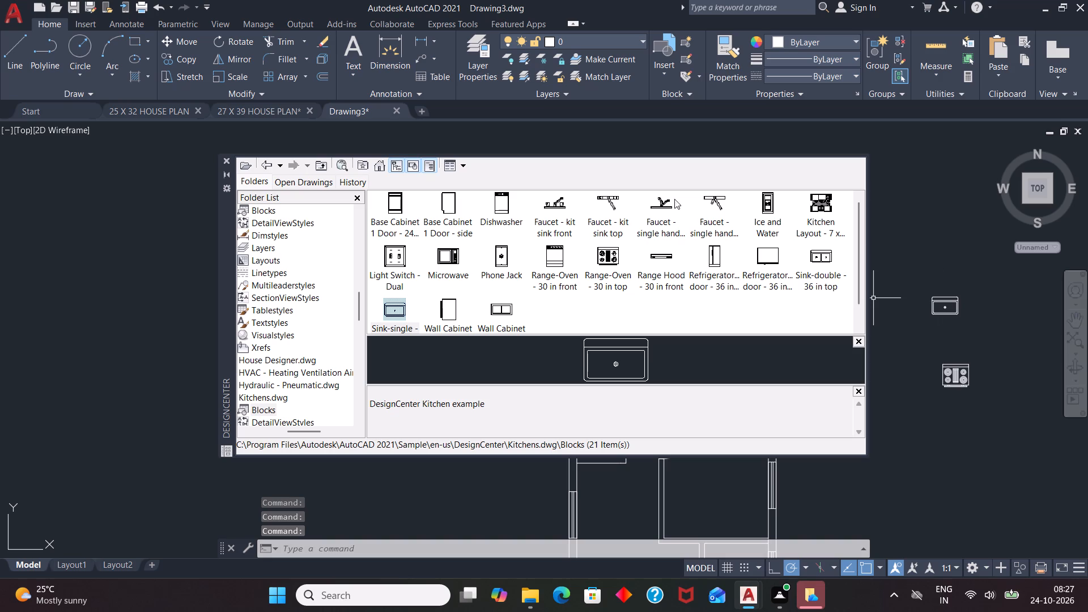
Insert the top-view kitchen sink faucet block from Kitchens.dwg at the midpoint of the single sink's back edge.
{"action": "left_click_drag", "start_coordinate": [608, 199], "coordinate": [944, 294]}
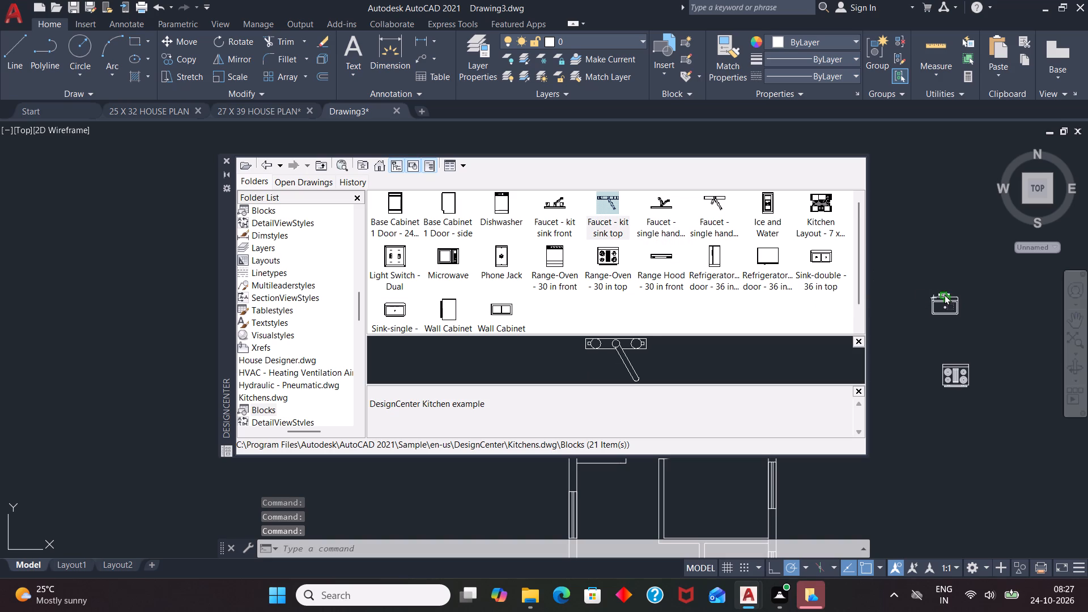
{"action": "left_click_drag", "start_coordinate": [944, 294], "coordinate": [943, 296]}
{"action": "scroll", "coordinate": [940, 291], "scroll_direction": "up", "scroll_amount": 5}
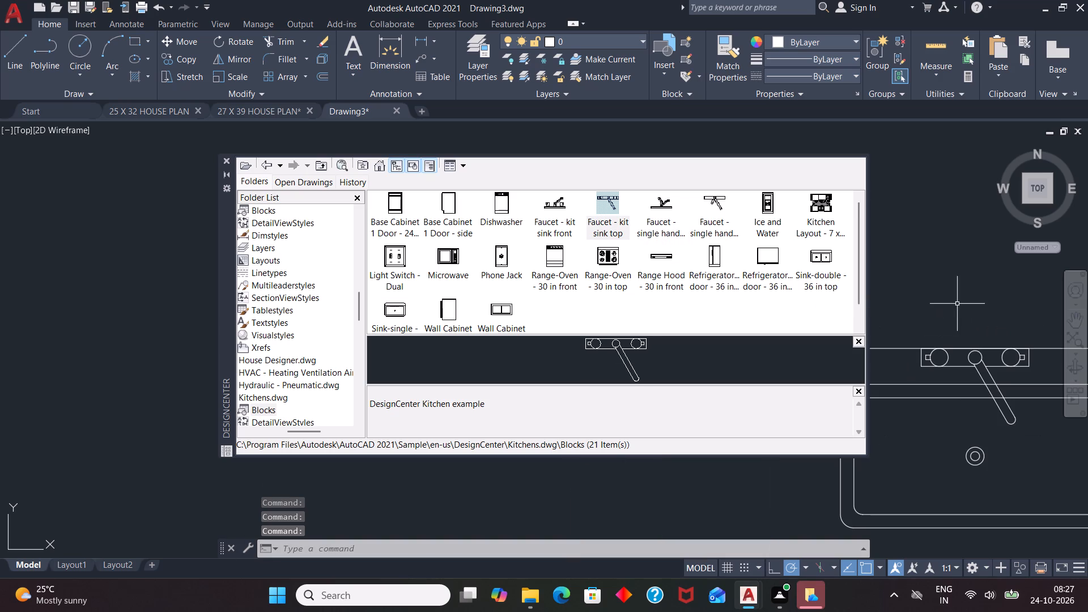
{"action": "scroll", "coordinate": [903, 278], "scroll_direction": "down", "scroll_amount": 2}
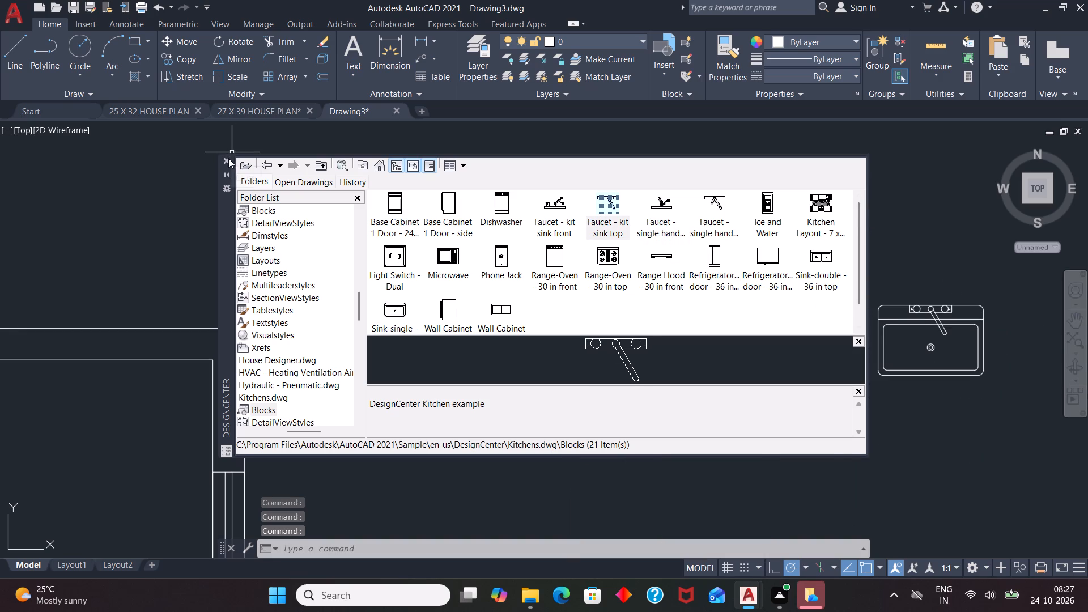
{"action": "left_click", "coordinate": [228, 158]}
Group the faucet and the single sink into one object.
{"action": "scroll", "coordinate": [775, 249], "scroll_direction": "down", "scroll_amount": 3}
{"action": "scroll", "coordinate": [821, 273], "scroll_direction": "up", "scroll_amount": 4}
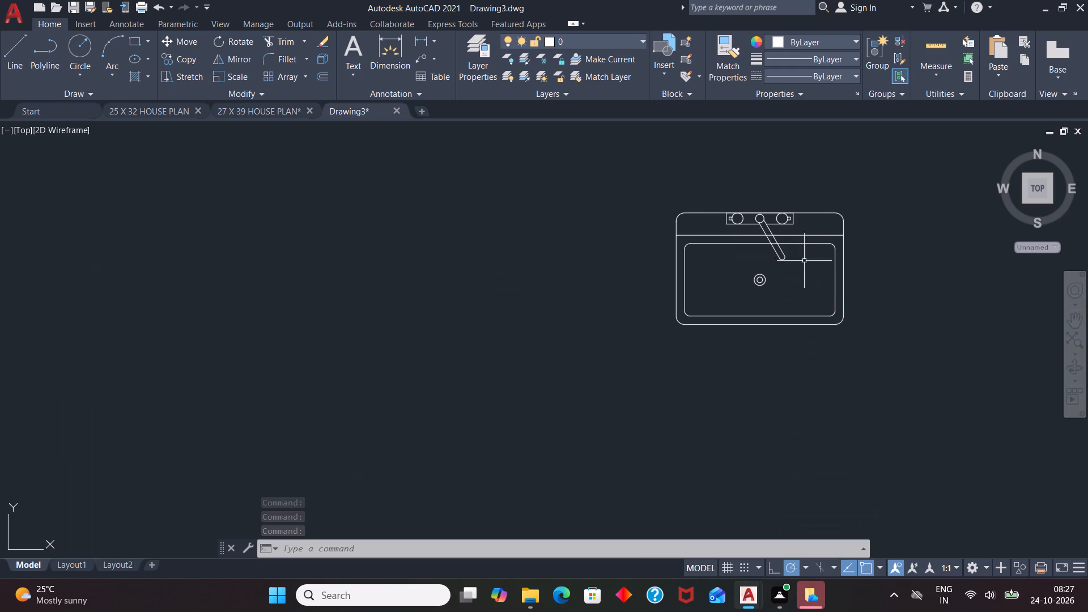
{"action": "left_click", "coordinate": [767, 220]}
{"action": "scroll", "coordinate": [778, 211], "scroll_direction": "up", "scroll_amount": 1}
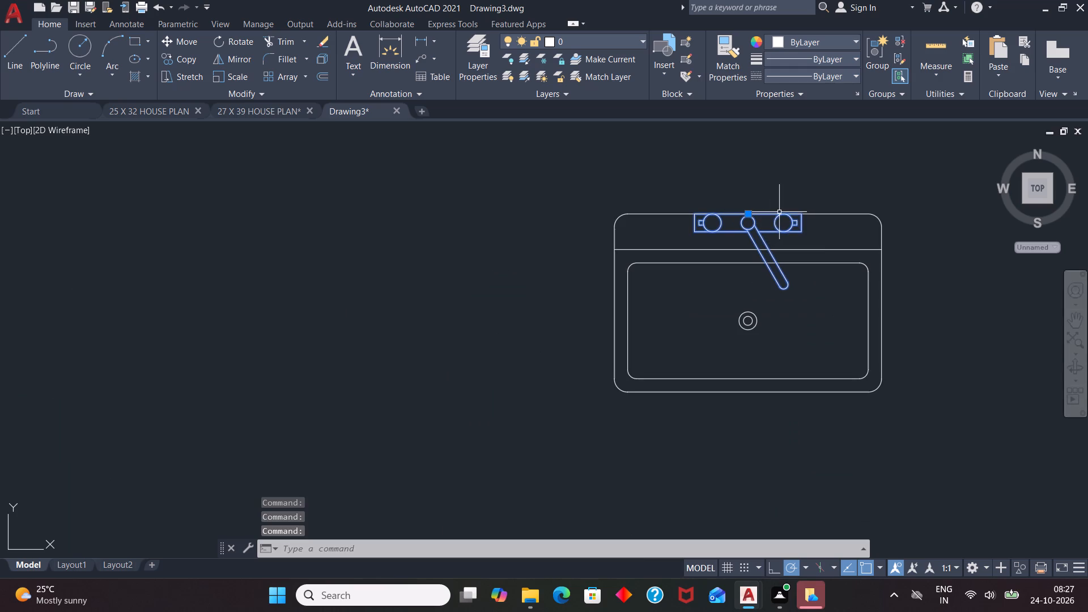
{"action": "left_click", "coordinate": [837, 253]}
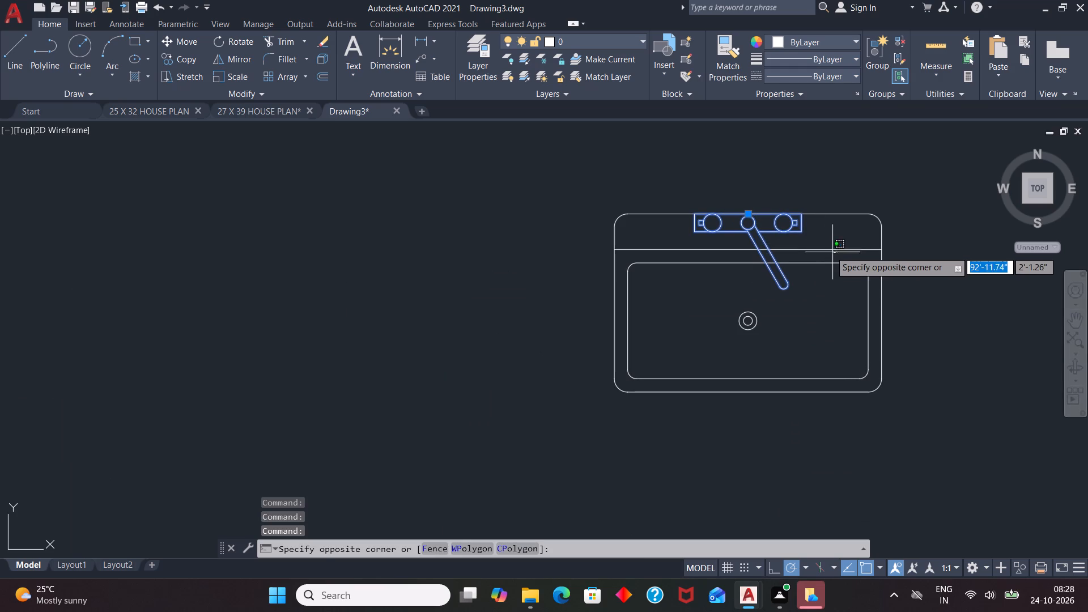
{"action": "left_click", "coordinate": [824, 252]}
{"action": "left_click", "coordinate": [814, 248]}
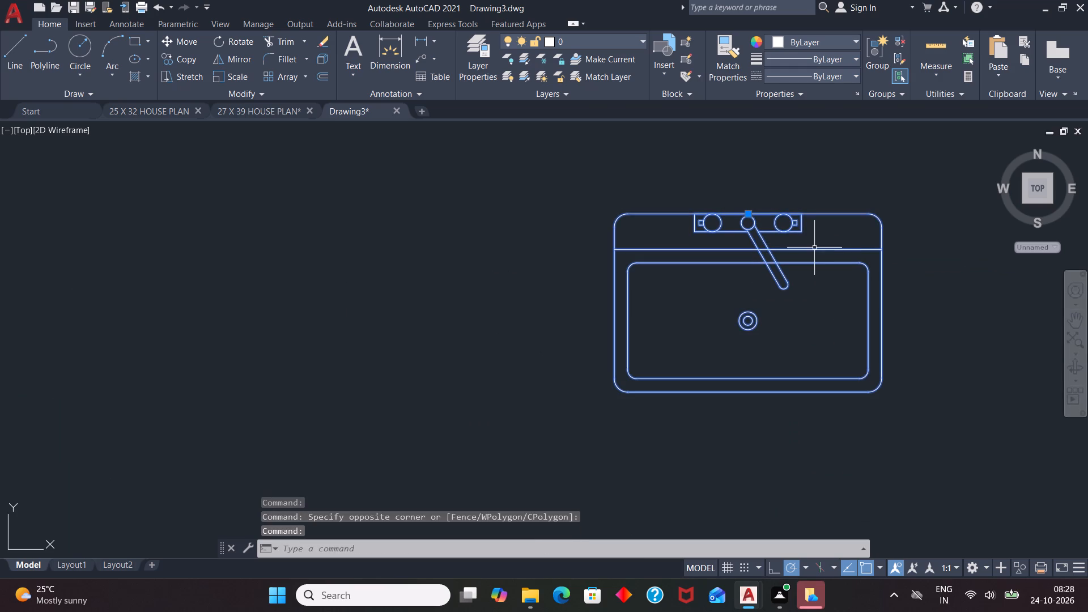
{"action": "key", "text": "g"}
{"action": "key", "text": "Return"}
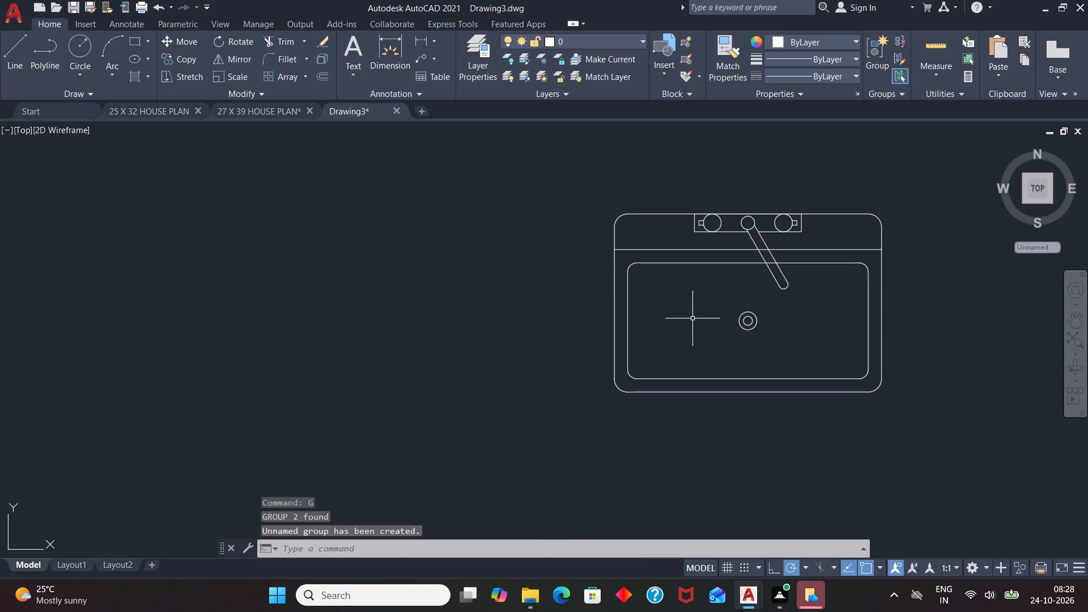
Insert the Bed - Queen block from Home - Space Planner.dwg in the empty area east of the plan, south of the range.
{"action": "scroll", "coordinate": [696, 311], "scroll_direction": "down", "scroll_amount": 3}
{"action": "scroll", "coordinate": [767, 301], "scroll_direction": "down", "scroll_amount": 3}
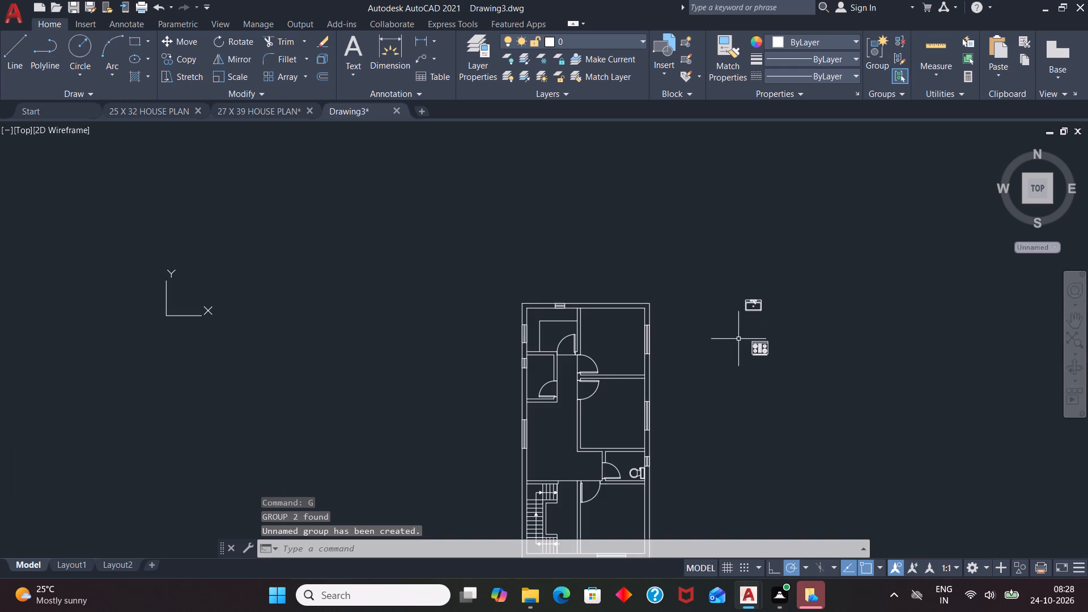
{"action": "scroll", "coordinate": [915, 335], "scroll_direction": "down", "scroll_amount": 2}
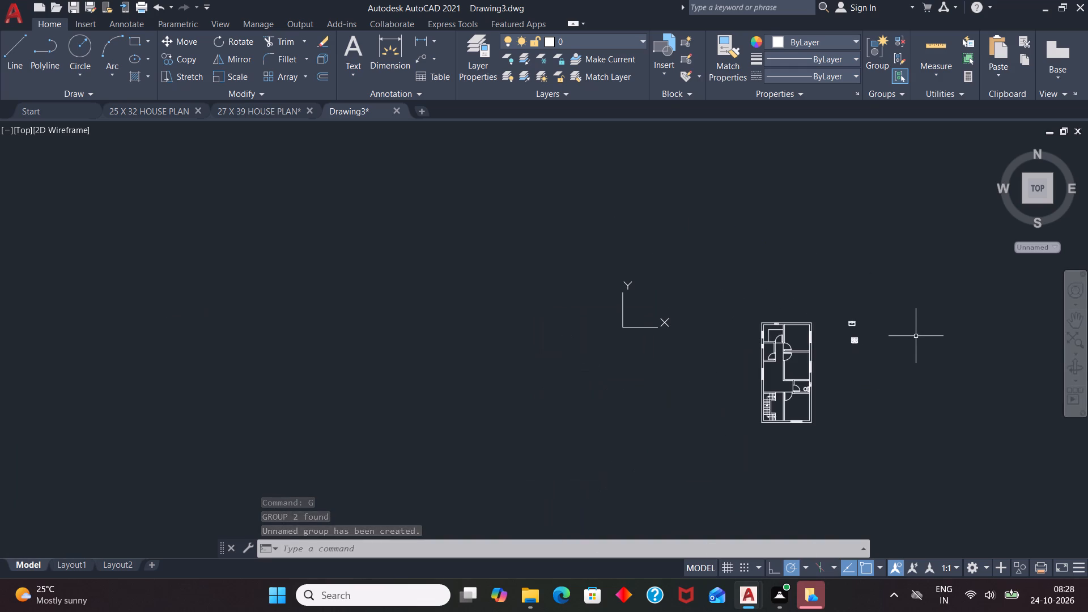
{"action": "scroll", "coordinate": [861, 445], "scroll_direction": "up", "scroll_amount": 1}
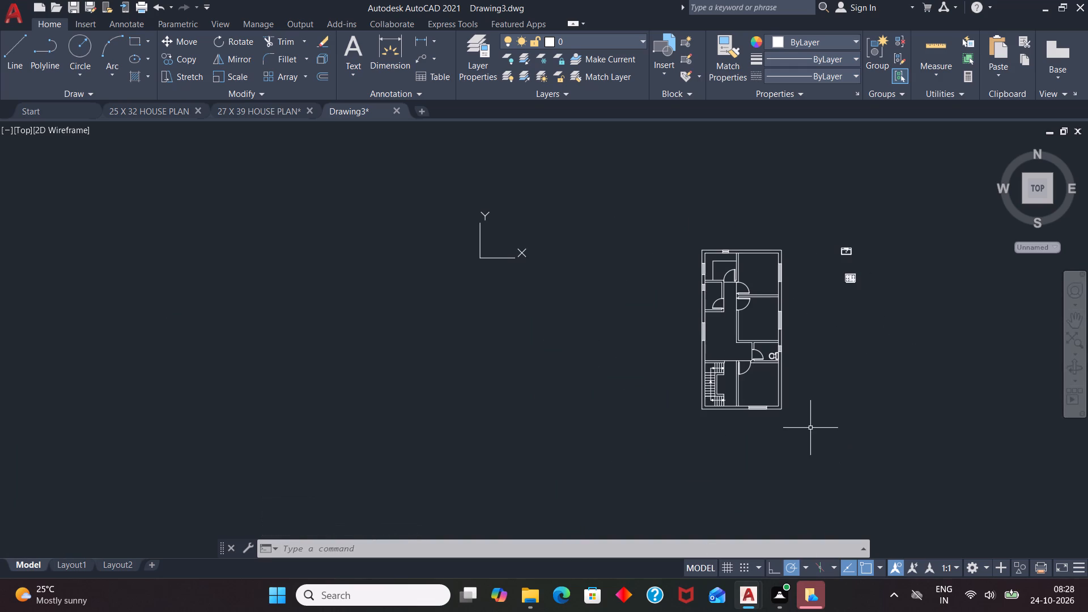
{"action": "key", "text": "ctrl+2"}
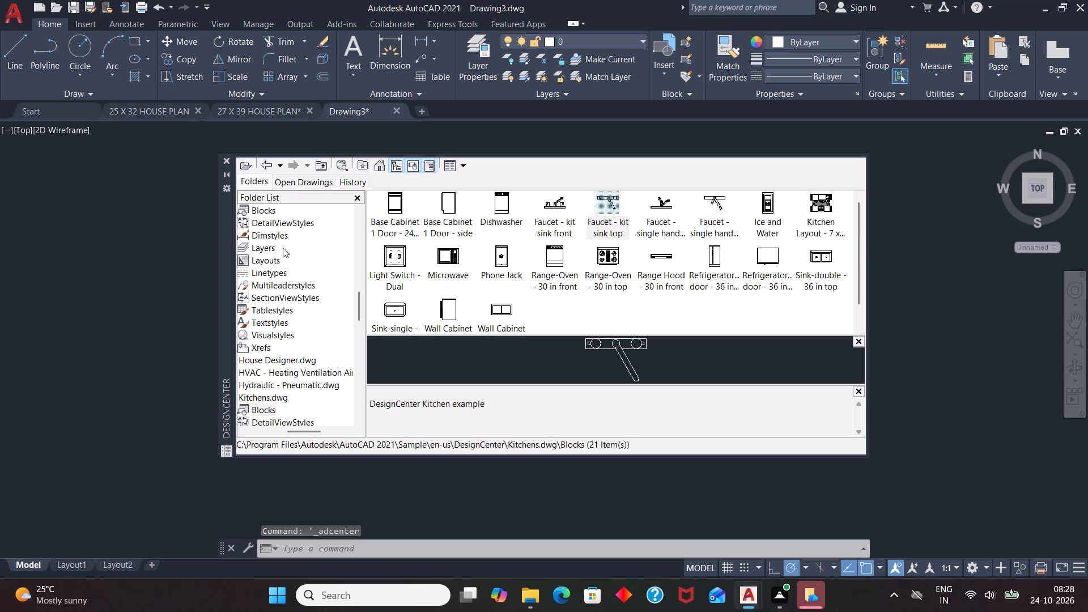
{"action": "scroll", "coordinate": [313, 248], "scroll_direction": "up", "scroll_amount": 1}
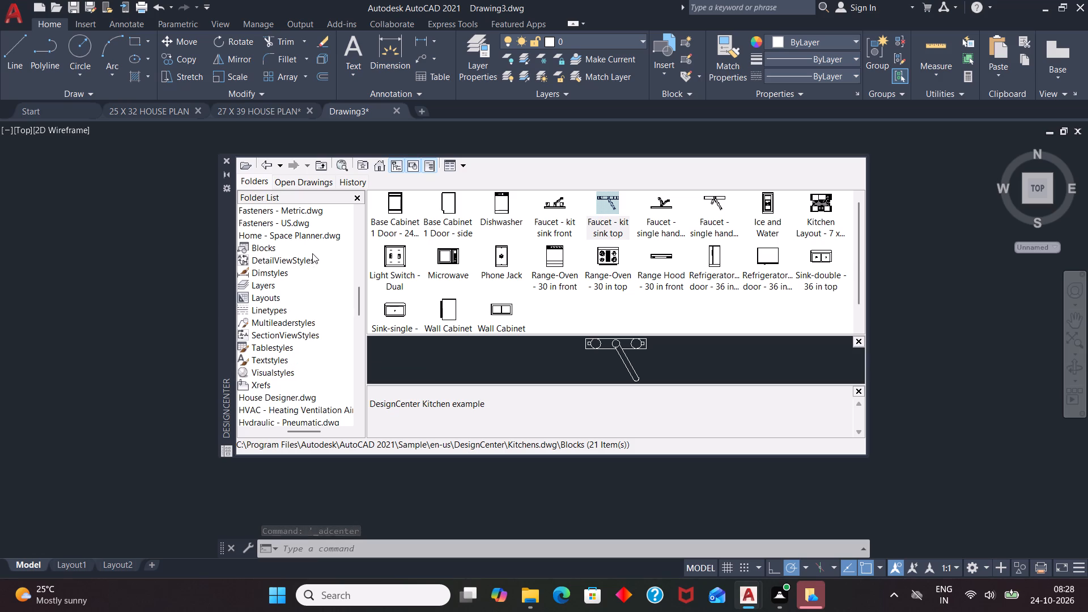
{"action": "scroll", "coordinate": [252, 201], "scroll_direction": "up", "scroll_amount": 1}
{"action": "left_click", "coordinate": [250, 233]}
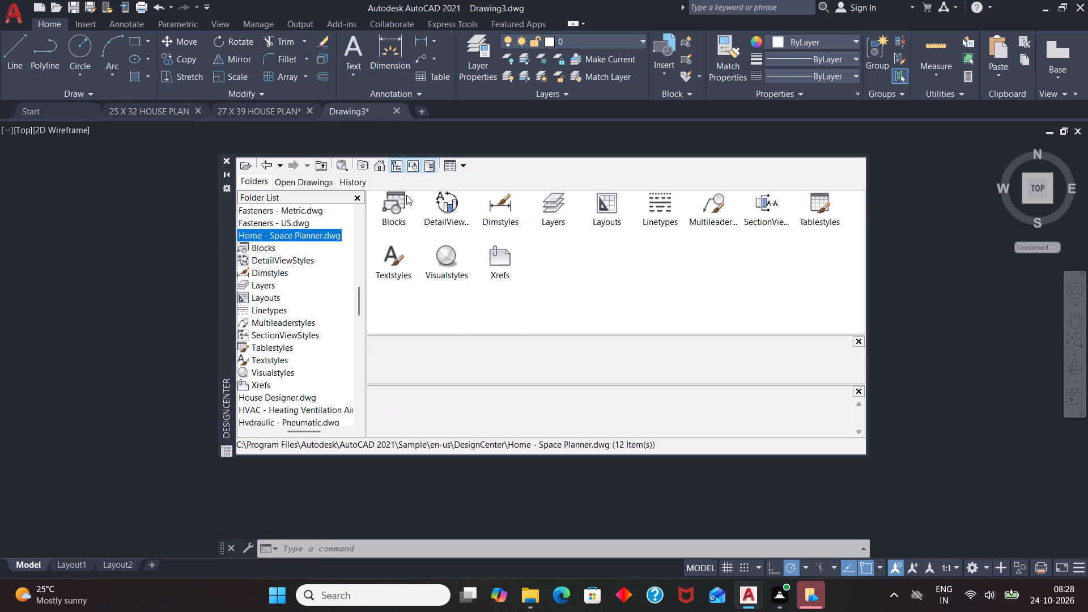
{"action": "double_click", "coordinate": [377, 199]}
{"action": "left_click_drag", "start_coordinate": [395, 203], "coordinate": [891, 349]}
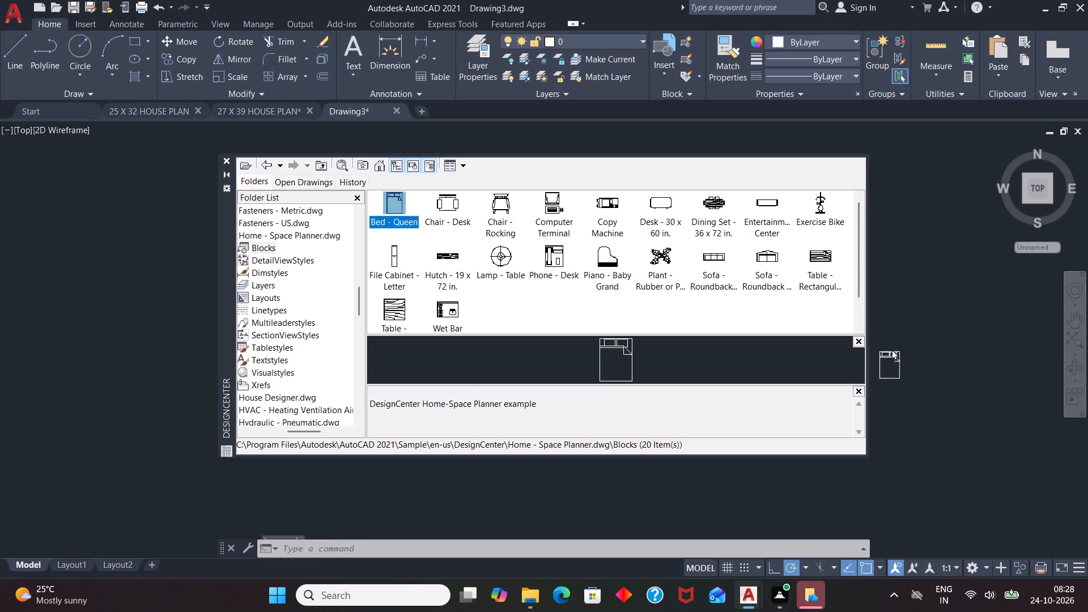
Drop the queen bed in the empty area east of the plan and close DesignCenter.
{"action": "left_click_drag", "start_coordinate": [891, 349], "coordinate": [906, 345]}
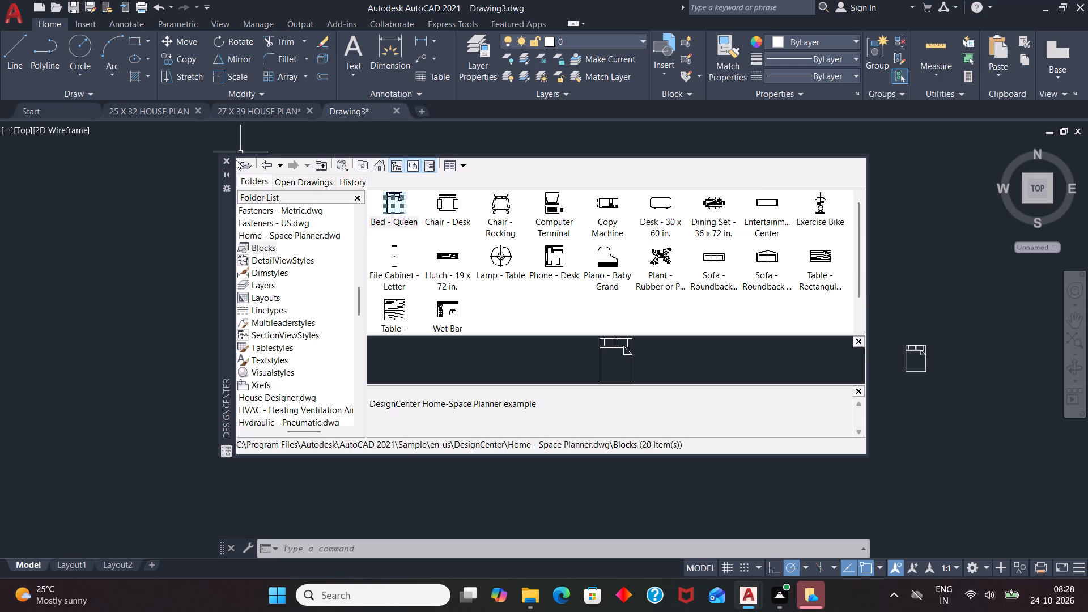
{"action": "left_click", "coordinate": [226, 164]}
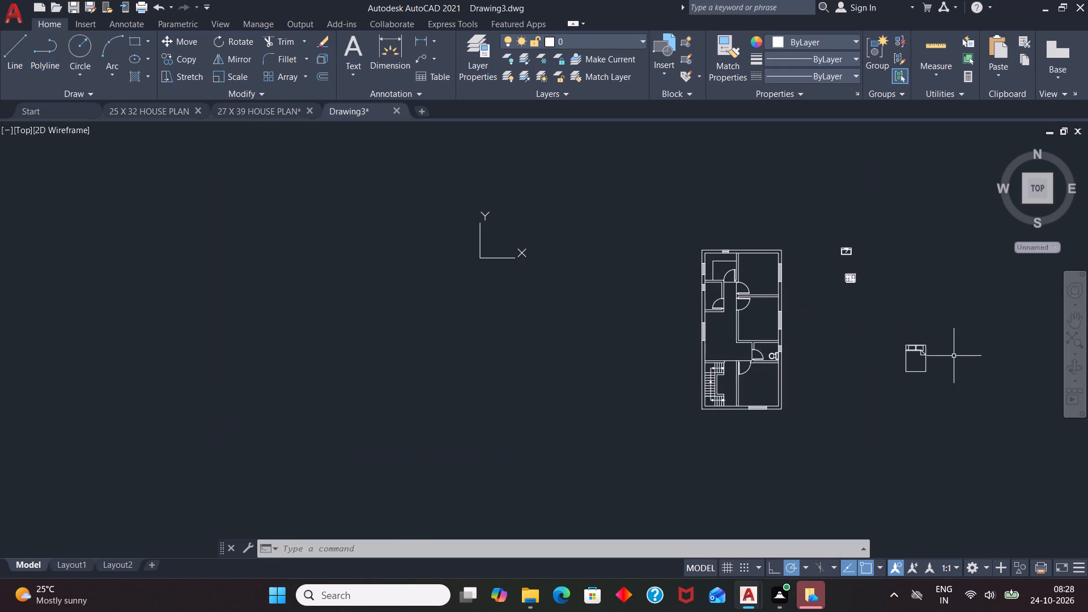
Rotate the grouped sink and faucet 90° counterclockwise so the faucet side faces west.
{"action": "scroll", "coordinate": [853, 241], "scroll_direction": "up", "scroll_amount": 3}
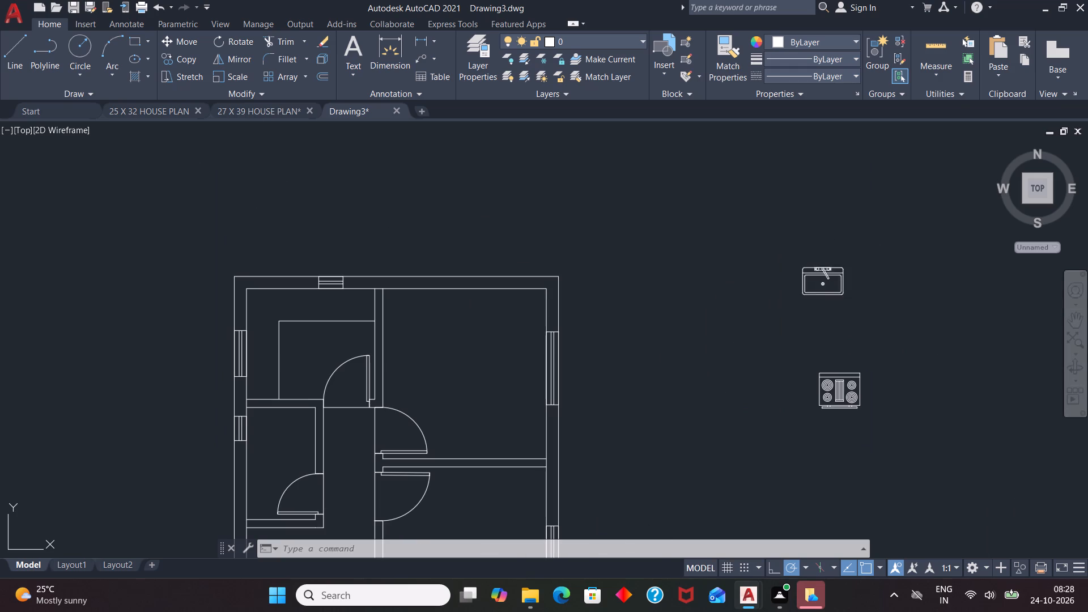
{"action": "left_click", "coordinate": [836, 267]}
{"action": "key", "text": "r"}
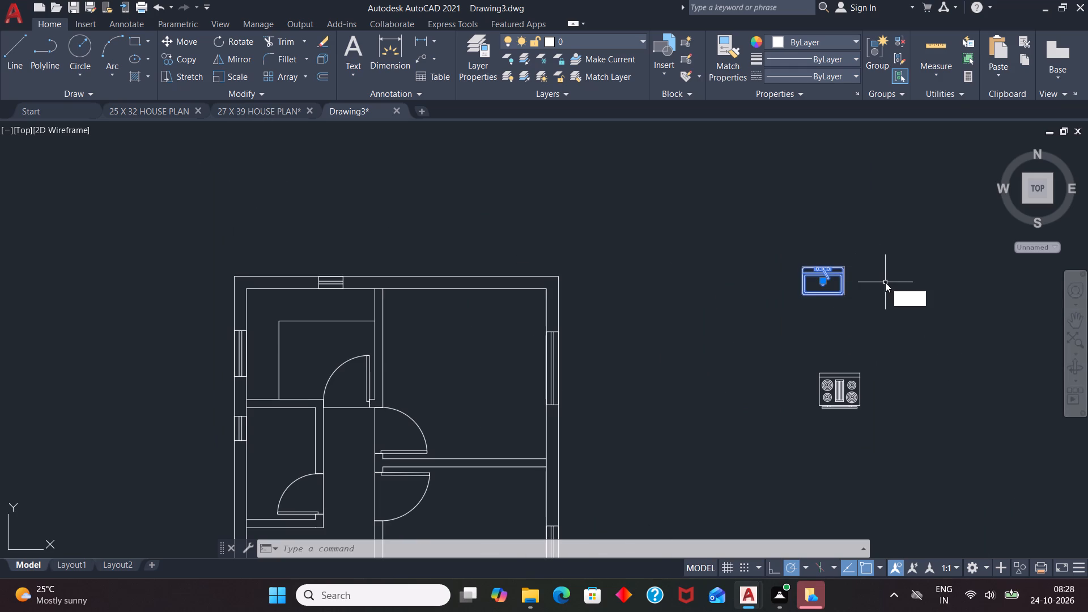
{"action": "key", "text": "o"}
{"action": "key", "text": "Return"}
{"action": "left_click", "coordinate": [852, 282]}
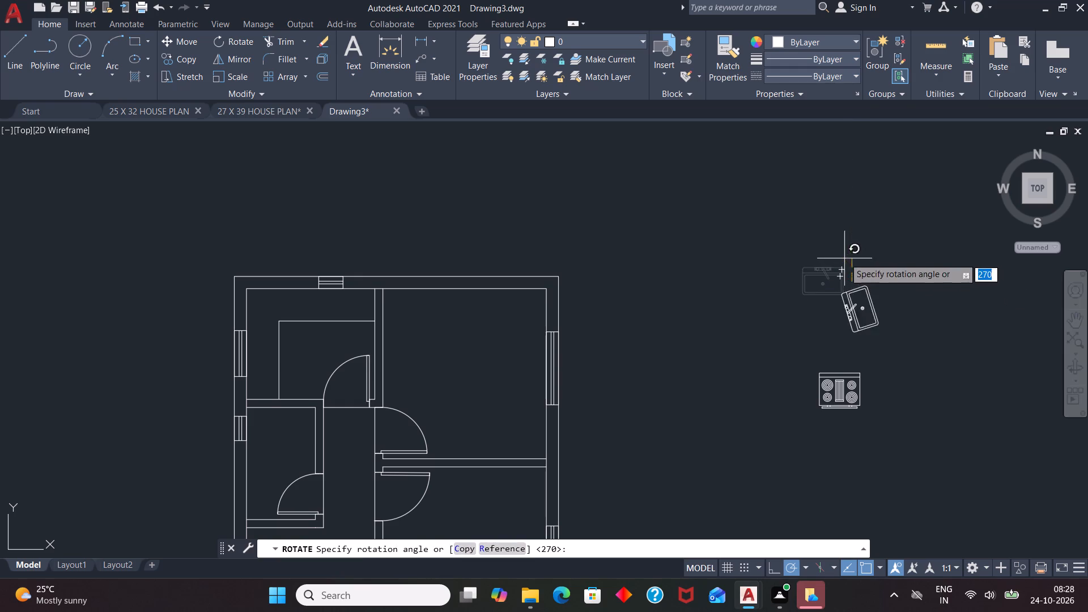
{"action": "left_click", "coordinate": [854, 246]}
Move the rotated sink onto the kitchen's west counter, with its faucet side against the west window.
{"action": "left_click", "coordinate": [839, 288]}
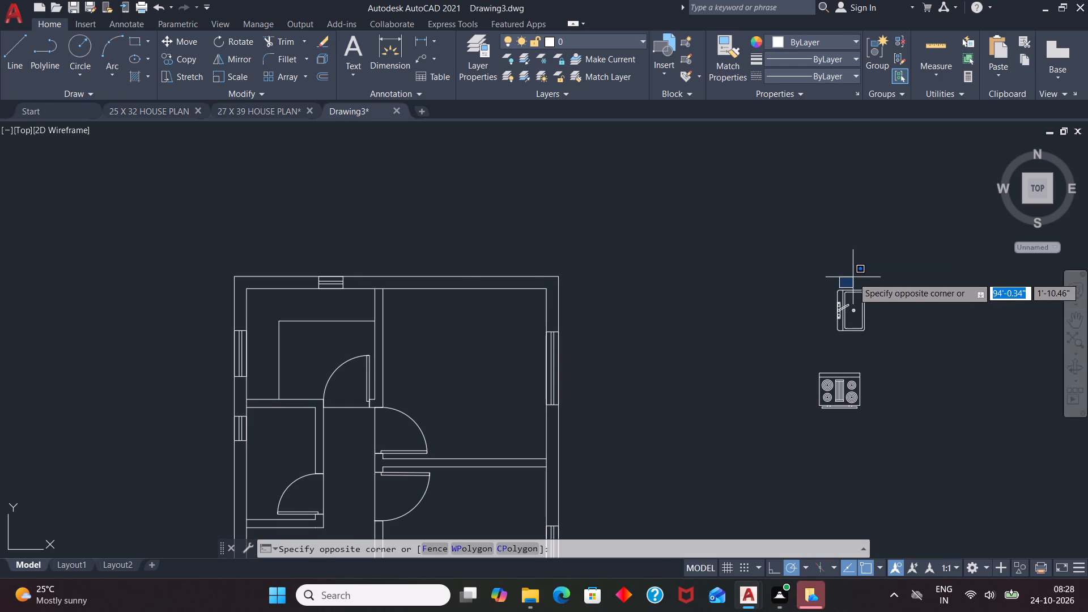
{"action": "scroll", "coordinate": [854, 277], "scroll_direction": "down", "scroll_amount": 1}
{"action": "left_click", "coordinate": [851, 288]}
{"action": "left_click", "coordinate": [848, 291]}
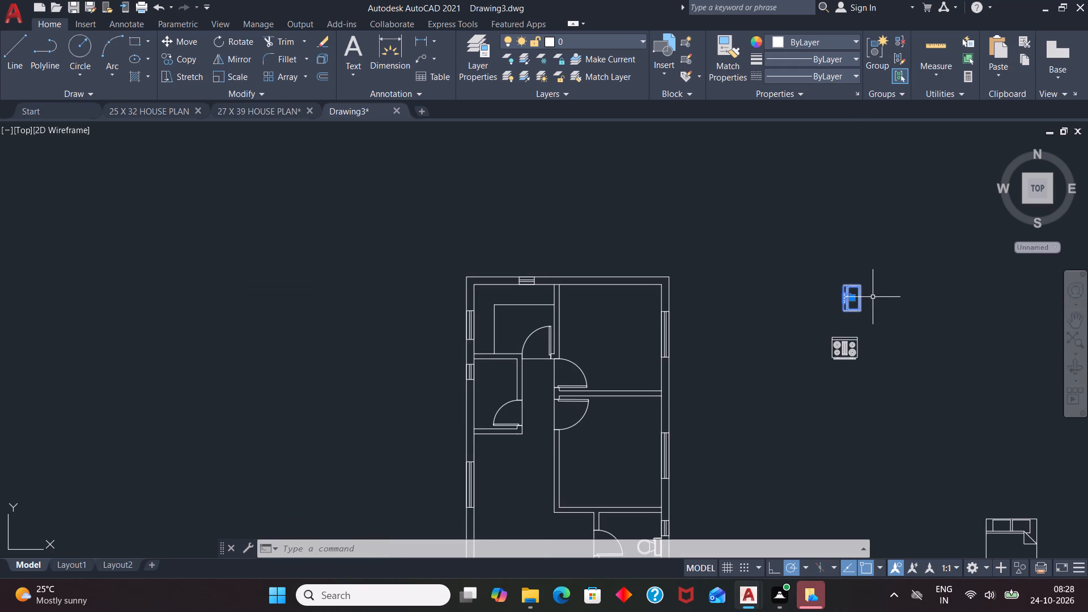
{"action": "key", "text": "m"}
{"action": "key", "text": "Return"}
{"action": "left_click", "coordinate": [861, 299]}
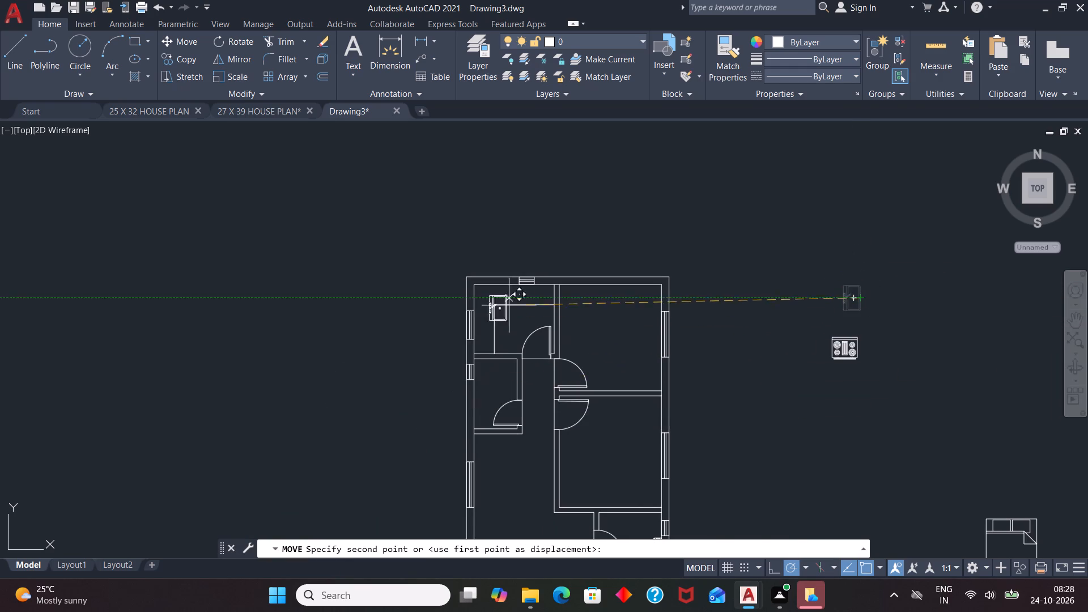
{"action": "scroll", "coordinate": [514, 301], "scroll_direction": "up", "scroll_amount": 4}
{"action": "scroll", "coordinate": [539, 314], "scroll_direction": "down", "scroll_amount": 2}
{"action": "scroll", "coordinate": [456, 364], "scroll_direction": "up", "scroll_amount": 3}
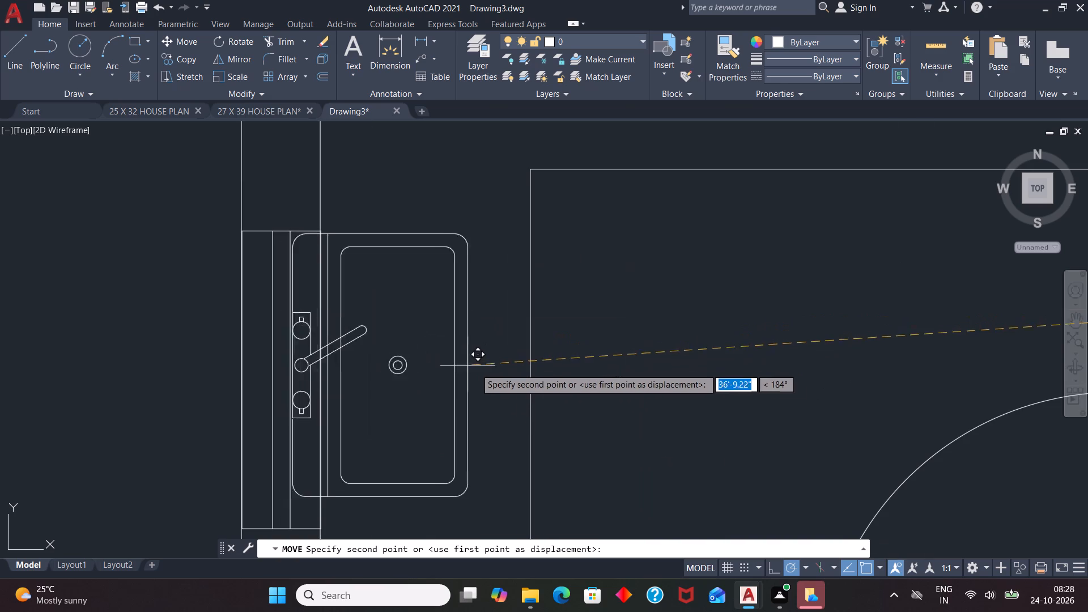
{"action": "left_click", "coordinate": [509, 391]}
Move the range from outside the plan onto the kitchen's north counter, near the north window.
{"action": "scroll", "coordinate": [545, 348], "scroll_direction": "down", "scroll_amount": 5}
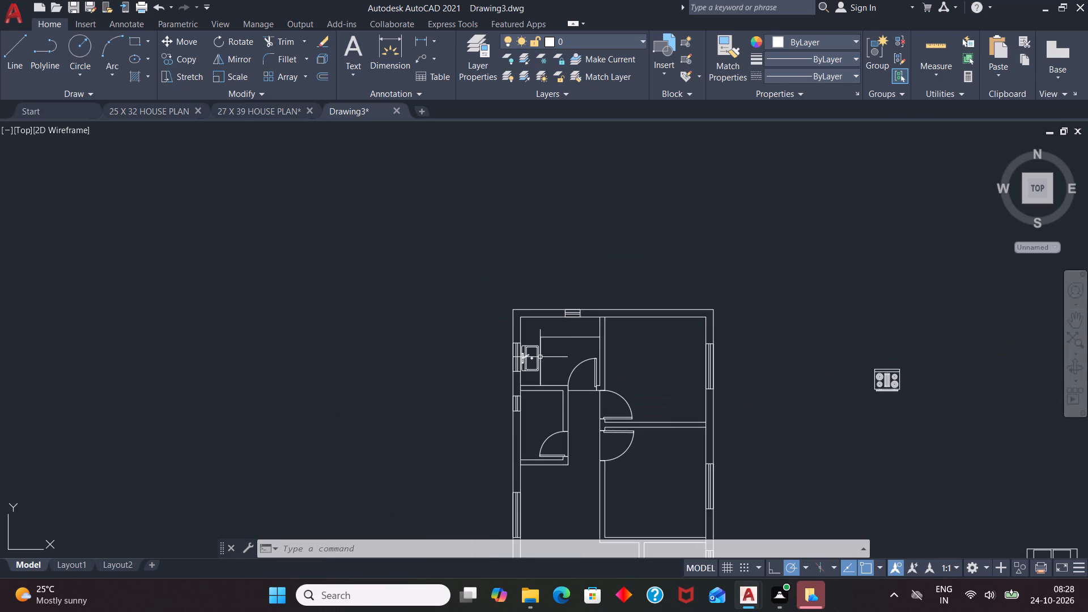
{"action": "scroll", "coordinate": [554, 334], "scroll_direction": "down", "scroll_amount": 2}
{"action": "scroll", "coordinate": [689, 354], "scroll_direction": "up", "scroll_amount": 4}
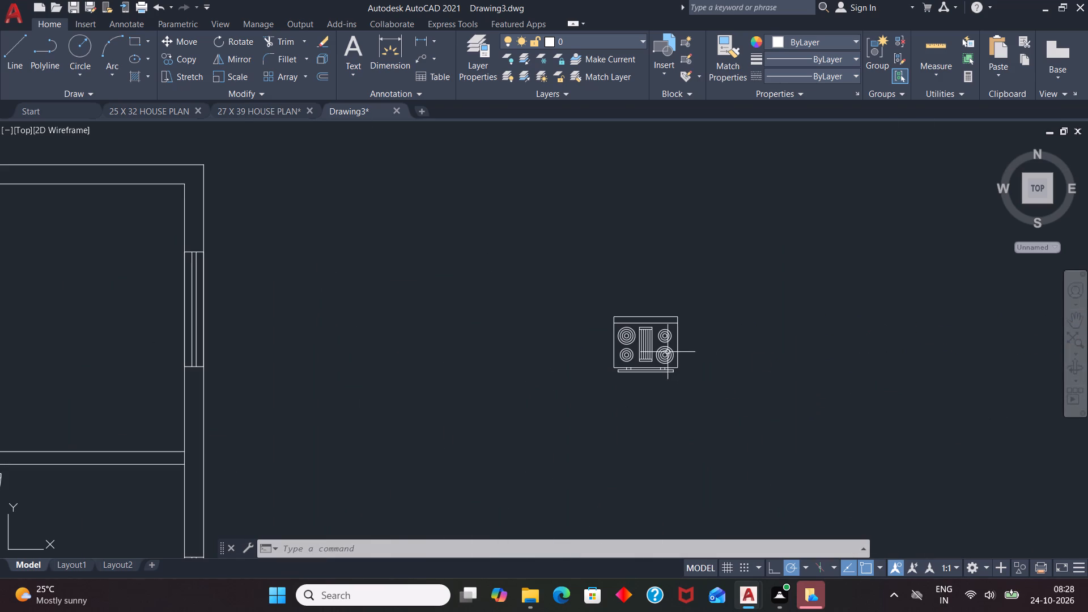
{"action": "left_click", "coordinate": [667, 352]}
{"action": "scroll", "coordinate": [734, 350], "scroll_direction": "down", "scroll_amount": 2}
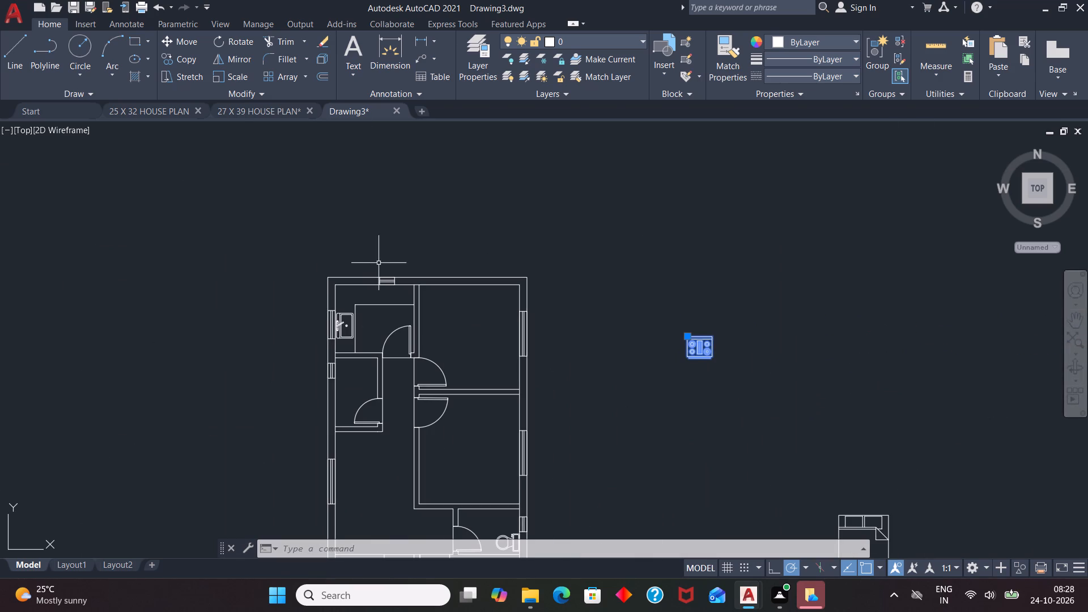
{"action": "key", "text": "c"}
{"action": "key", "text": "BackSpace"}
{"action": "key", "text": "m"}
{"action": "key", "text": "Return"}
{"action": "left_click", "coordinate": [698, 353]}
{"action": "scroll", "coordinate": [359, 293], "scroll_direction": "up", "scroll_amount": 5}
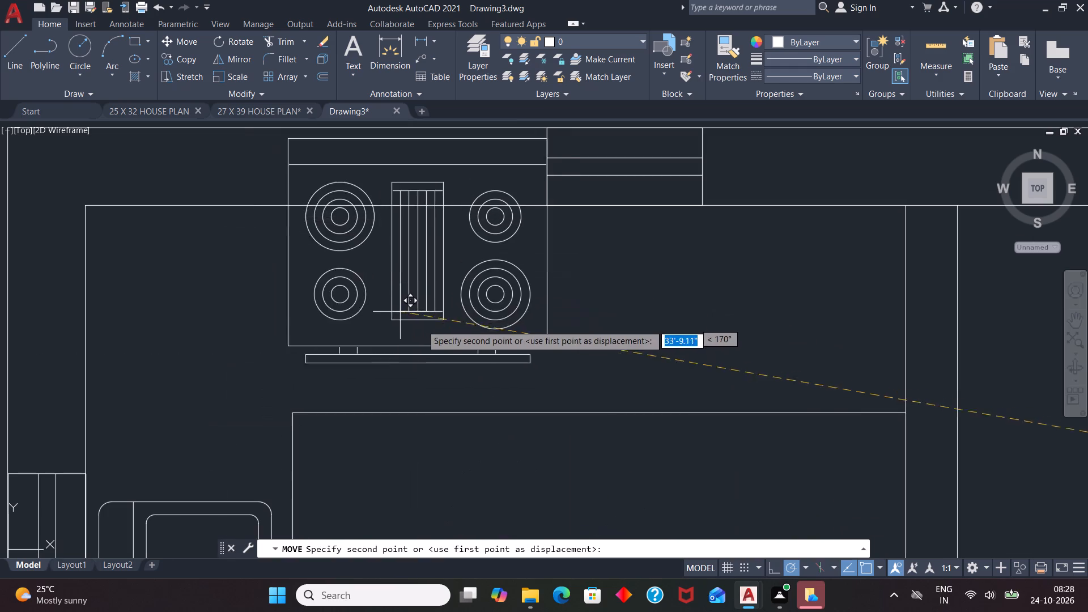
{"action": "left_click", "coordinate": [481, 360]}
Scale the range down to about two-thirds size from its southwest corner so it fits the counter depth.
{"action": "left_click", "coordinate": [497, 363]}
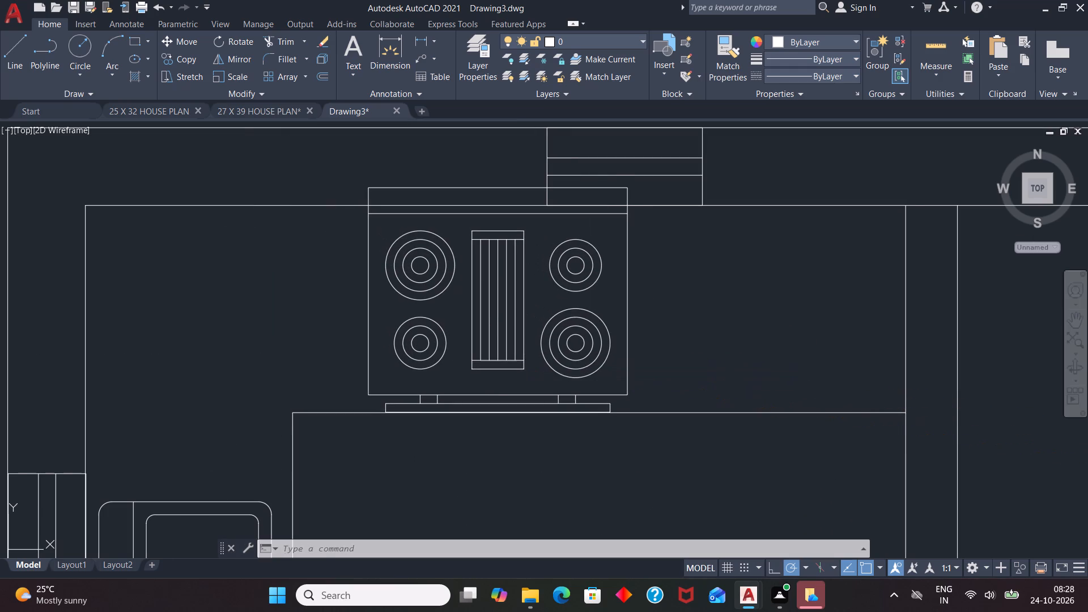
{"action": "left_click", "coordinate": [483, 352]}
{"action": "type", "text": "SC"}
{"action": "key", "text": "Return"}
{"action": "left_click", "coordinate": [368, 390]}
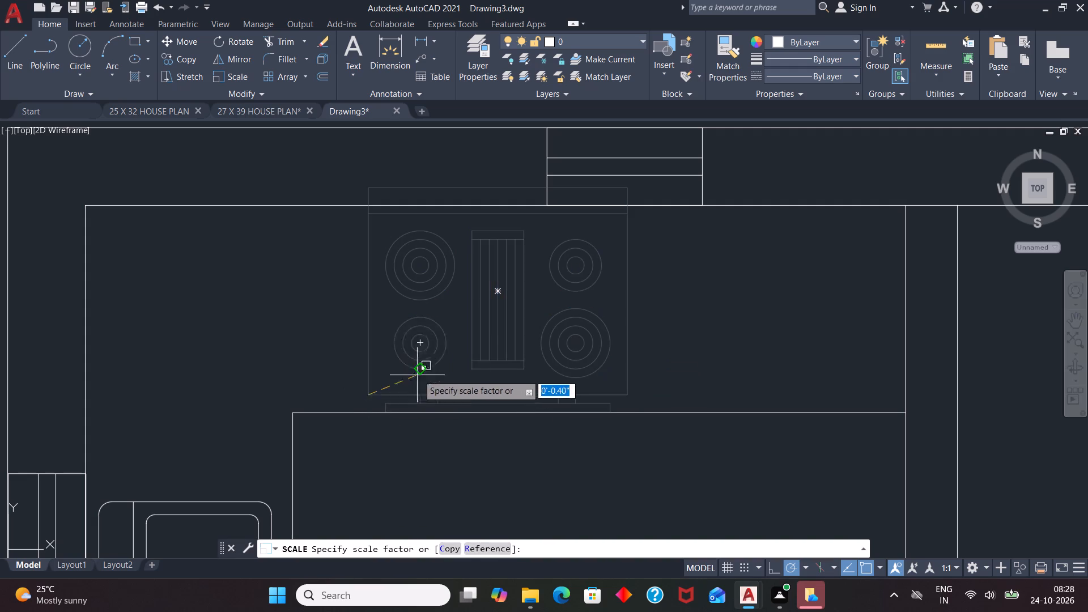
{"action": "left_click", "coordinate": [443, 350]}
Move the scaled range slightly northeast so it sits within the north counter, just below the window.
{"action": "left_click", "coordinate": [454, 335]}
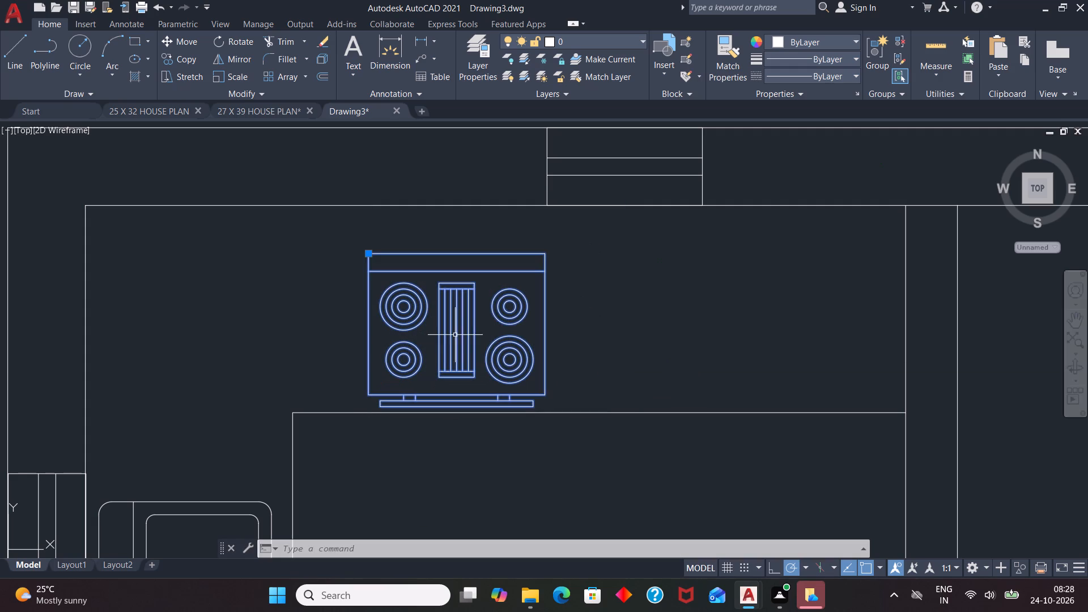
{"action": "key", "text": "m"}
{"action": "key", "text": "Return"}
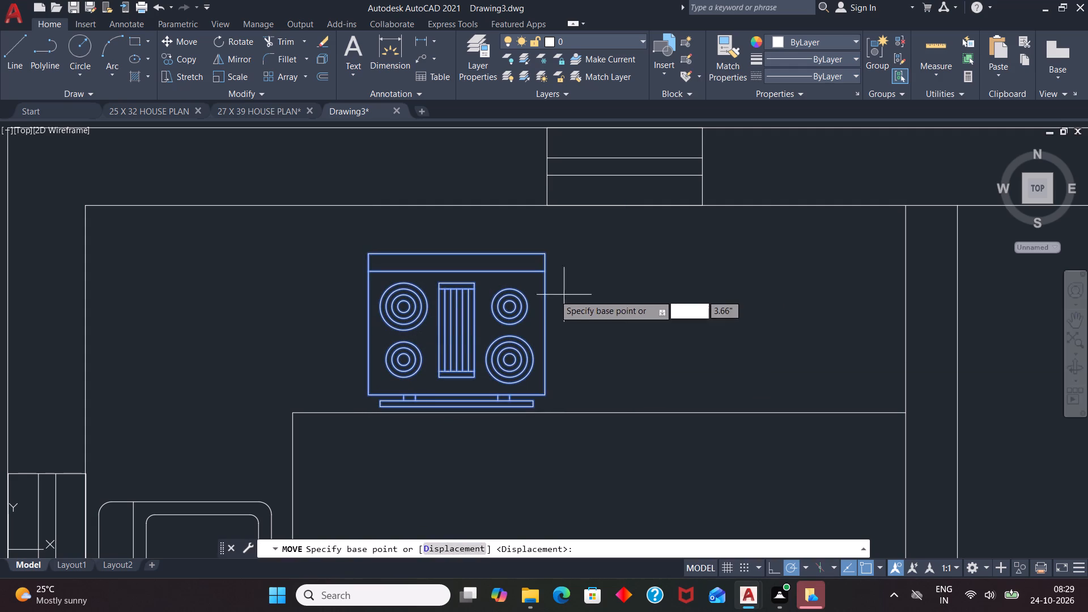
{"action": "left_click", "coordinate": [538, 293]}
{"action": "left_click", "coordinate": [643, 268]}
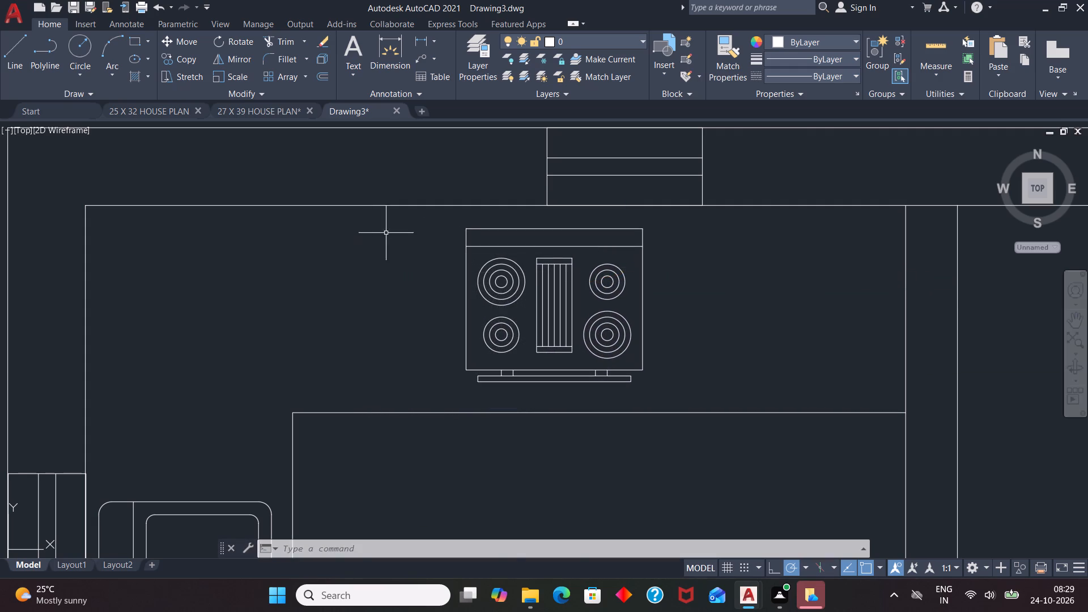
Copy the queen bed into the northeast bedroom, with its headboard against the north wall.
{"action": "scroll", "coordinate": [474, 238], "scroll_direction": "down", "scroll_amount": 2}
{"action": "scroll", "coordinate": [620, 222], "scroll_direction": "down", "scroll_amount": 1}
{"action": "scroll", "coordinate": [475, 261], "scroll_direction": "down", "scroll_amount": 2}
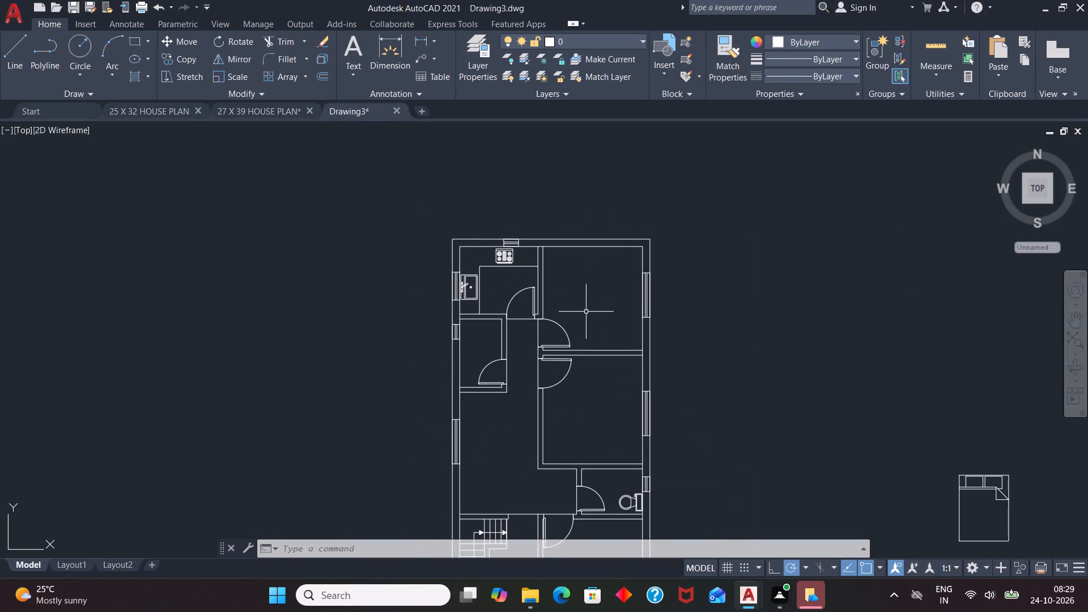
{"action": "scroll", "coordinate": [473, 236], "scroll_direction": "down", "scroll_amount": 1}
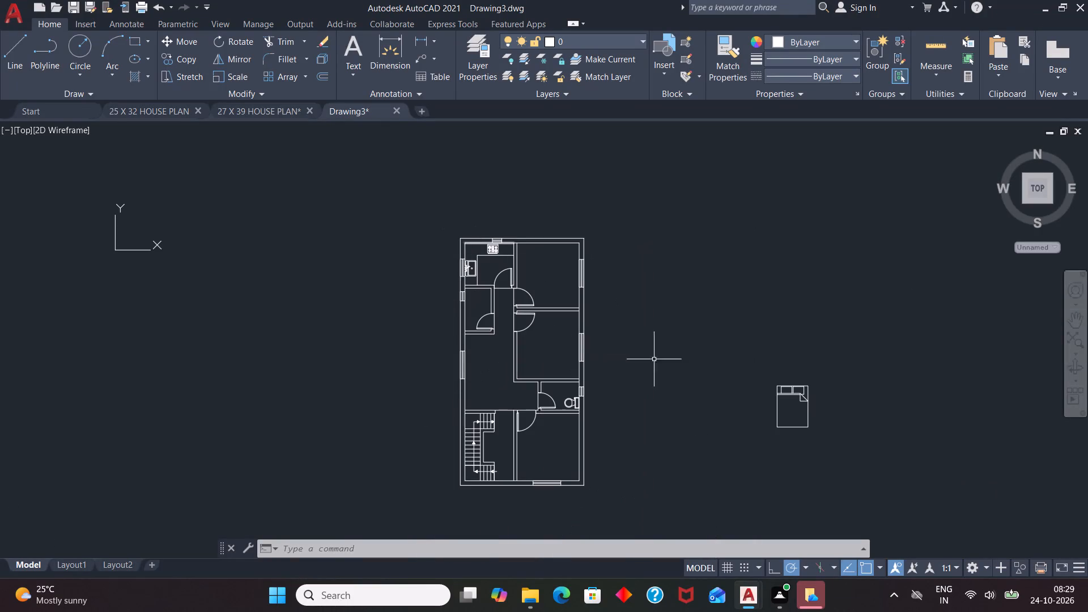
{"action": "left_click", "coordinate": [787, 394]}
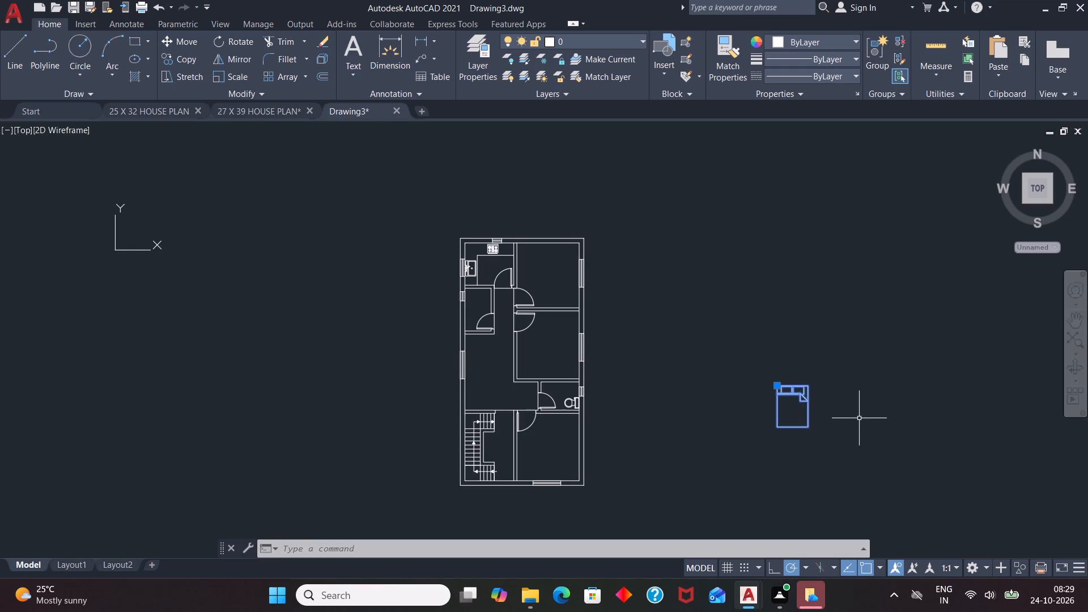
{"action": "type", "text": "CO"}
{"action": "key", "text": "Return"}
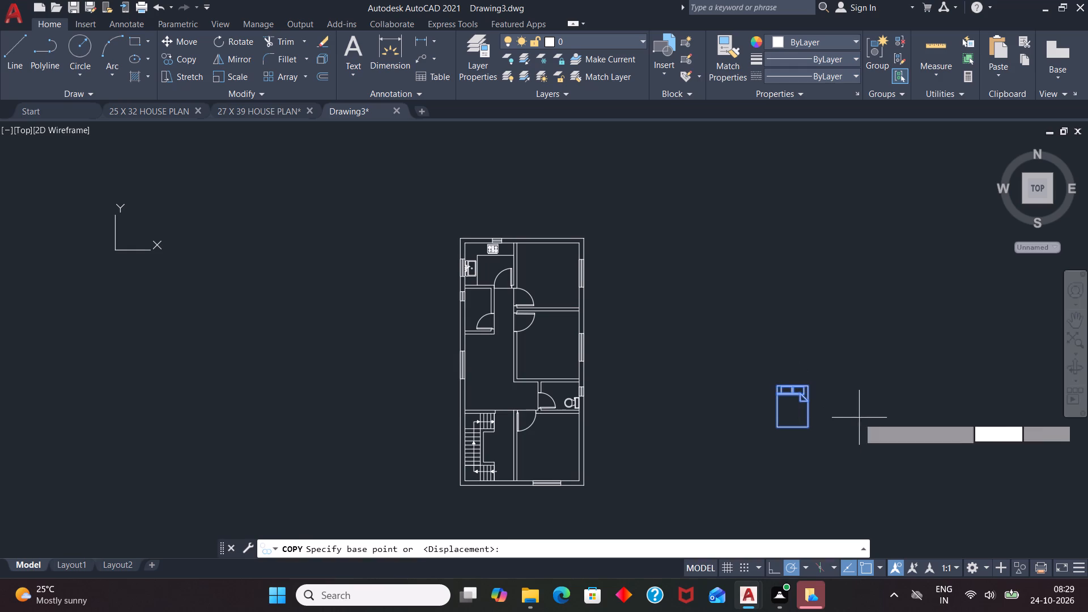
{"action": "left_click", "coordinate": [794, 382]}
{"action": "scroll", "coordinate": [552, 246], "scroll_direction": "up", "scroll_amount": 4}
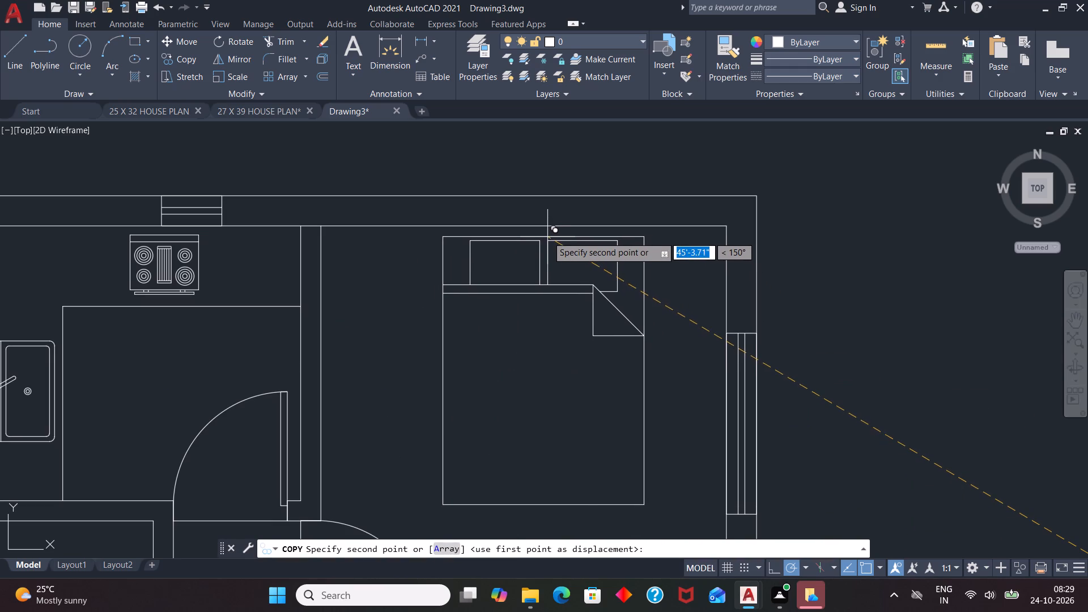
{"action": "left_click", "coordinate": [554, 228]}
{"action": "scroll", "coordinate": [631, 213], "scroll_direction": "down", "scroll_amount": 3}
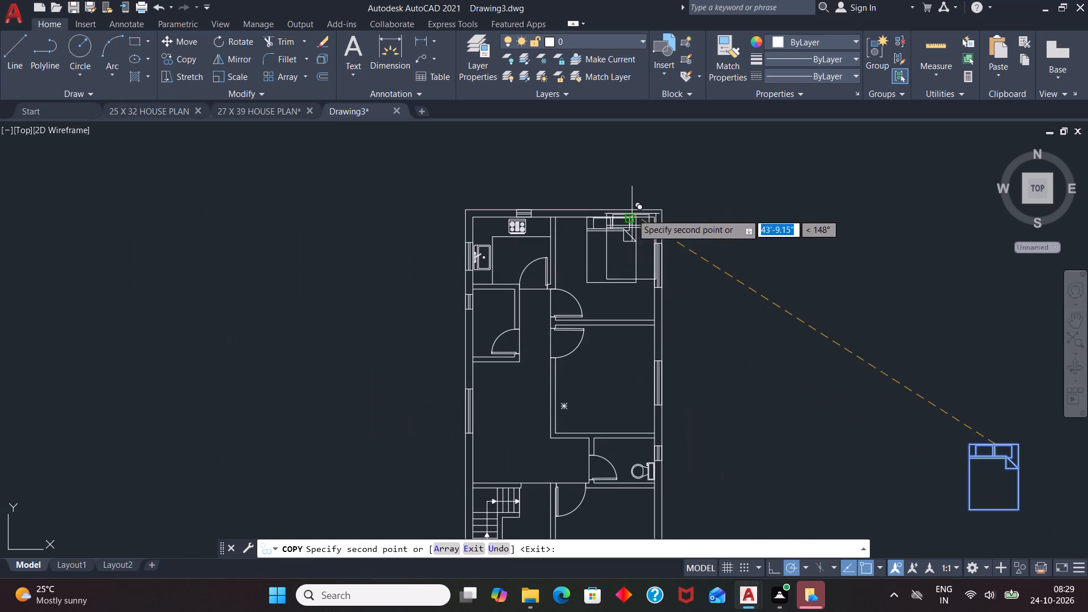
{"action": "key", "text": "space"}
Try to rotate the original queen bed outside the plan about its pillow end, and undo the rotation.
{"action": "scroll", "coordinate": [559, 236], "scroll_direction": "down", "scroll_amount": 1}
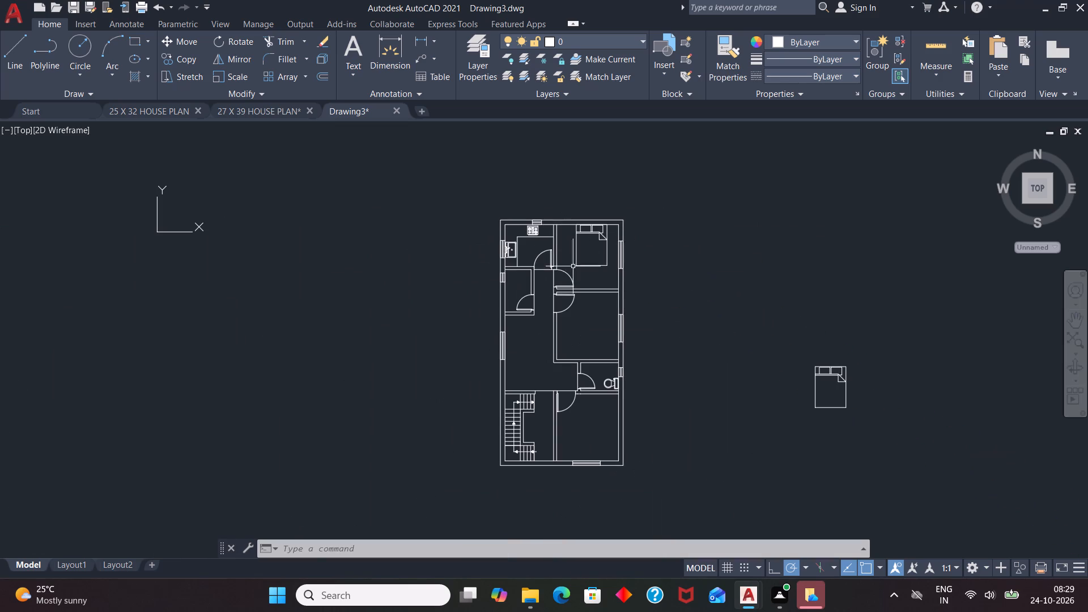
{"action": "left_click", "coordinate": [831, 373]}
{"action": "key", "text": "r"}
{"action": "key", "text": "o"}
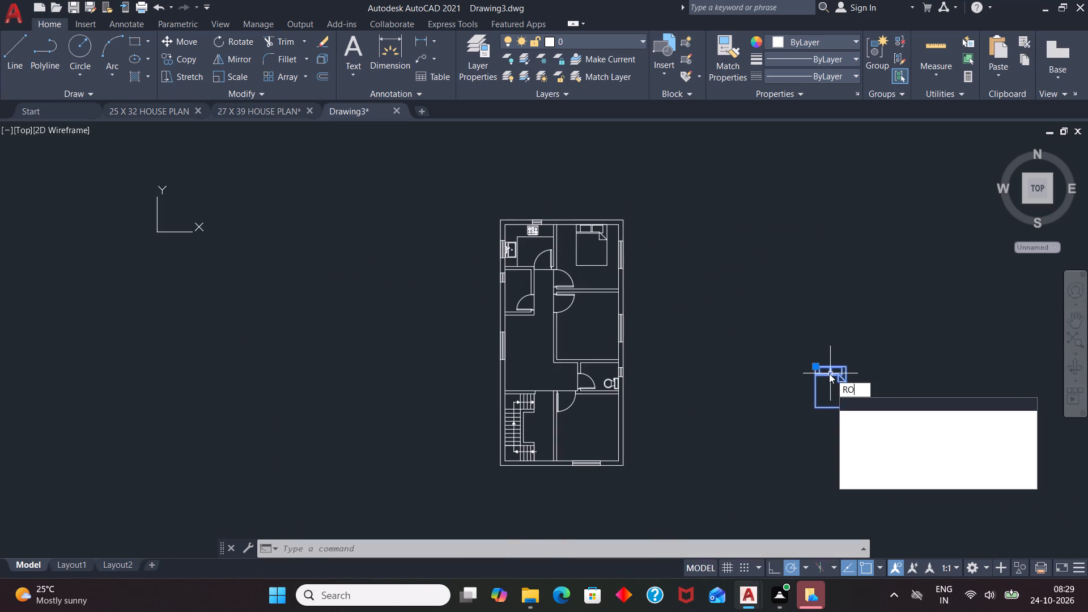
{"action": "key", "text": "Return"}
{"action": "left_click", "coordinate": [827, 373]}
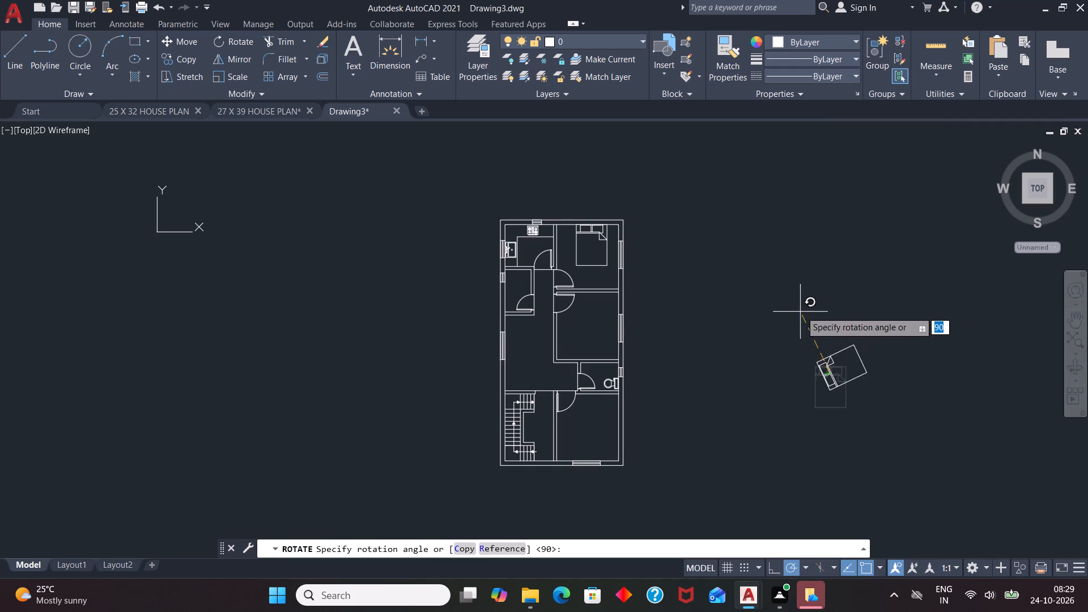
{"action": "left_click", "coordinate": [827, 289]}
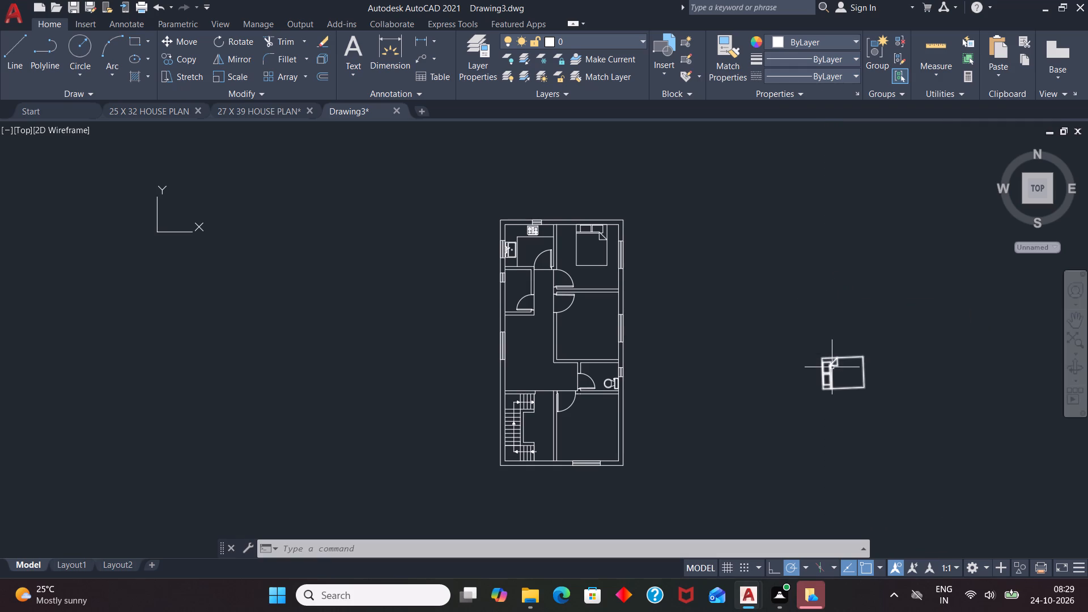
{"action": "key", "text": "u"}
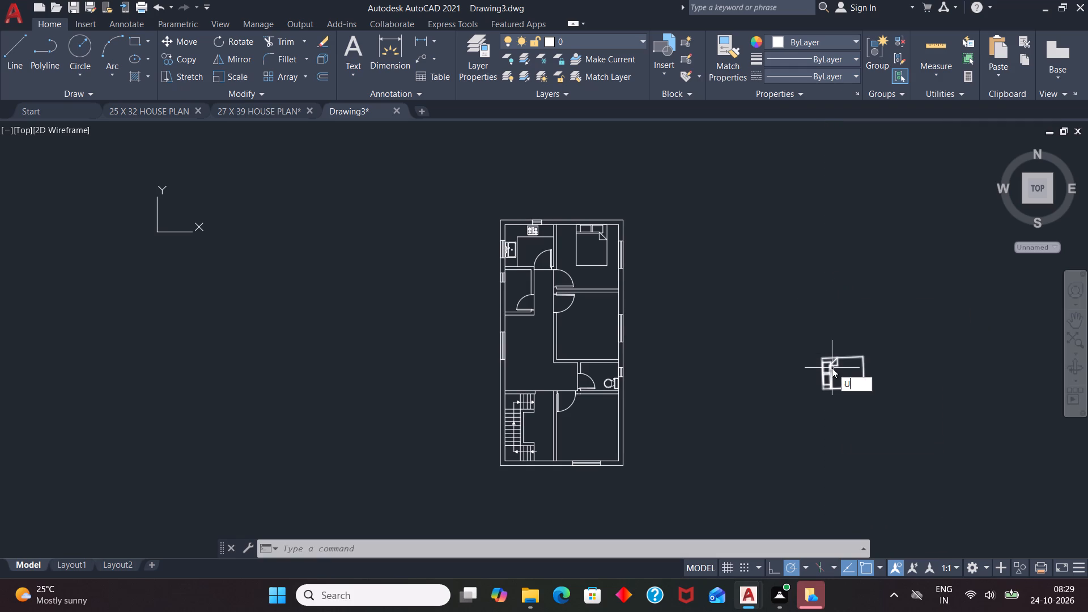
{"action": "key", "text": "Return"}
Rotate the original queen bed 90° counterclockwise about its northeast corner so its headboard faces west.
{"action": "left_click", "coordinate": [838, 373]}
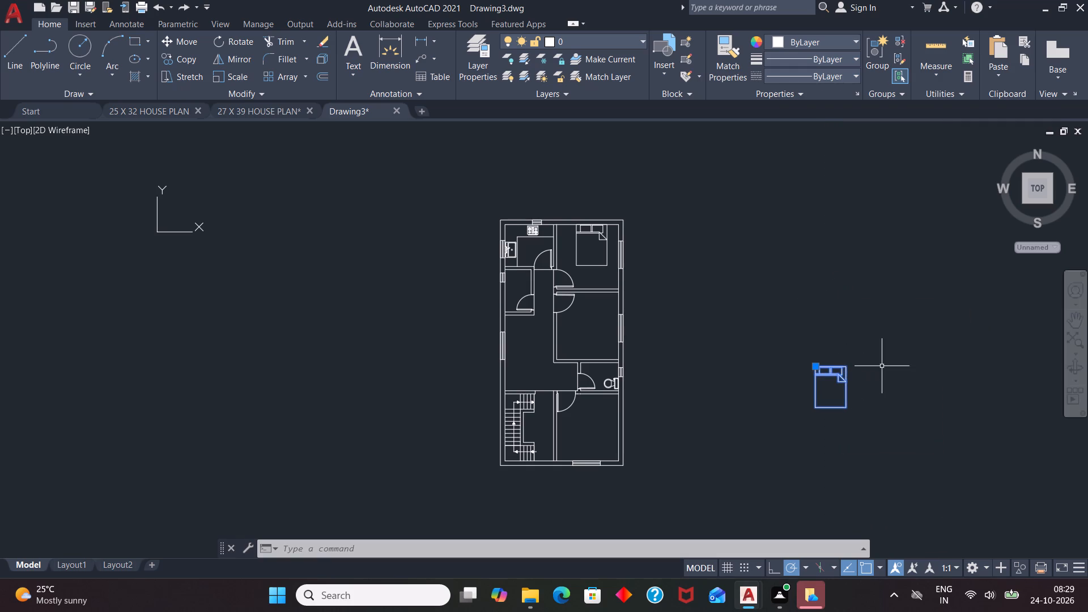
{"action": "type", "text": "RO"}
{"action": "key", "text": "Return"}
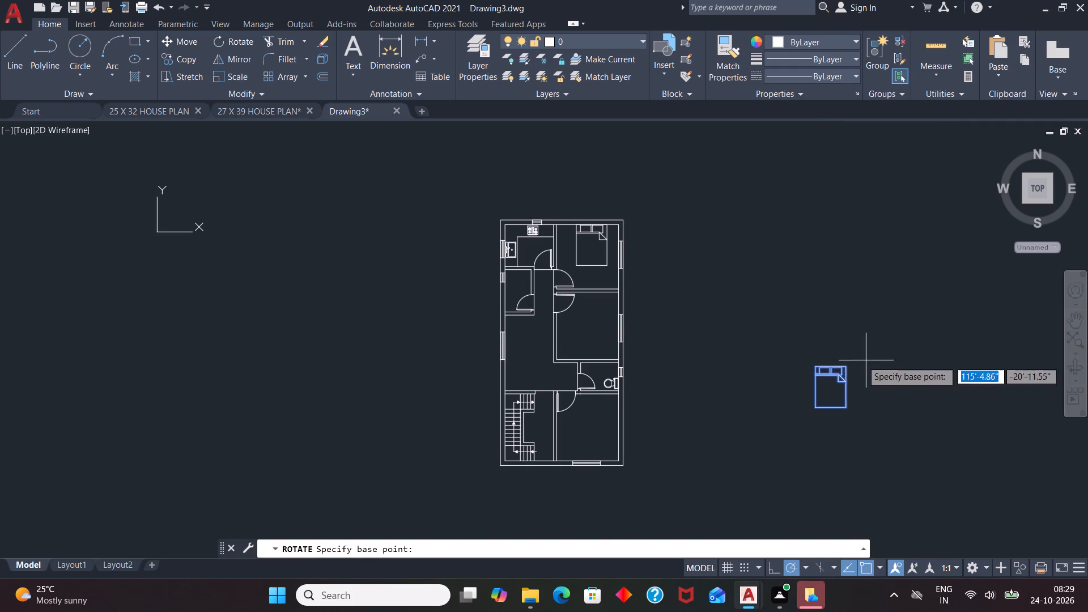
{"action": "left_click", "coordinate": [852, 365]}
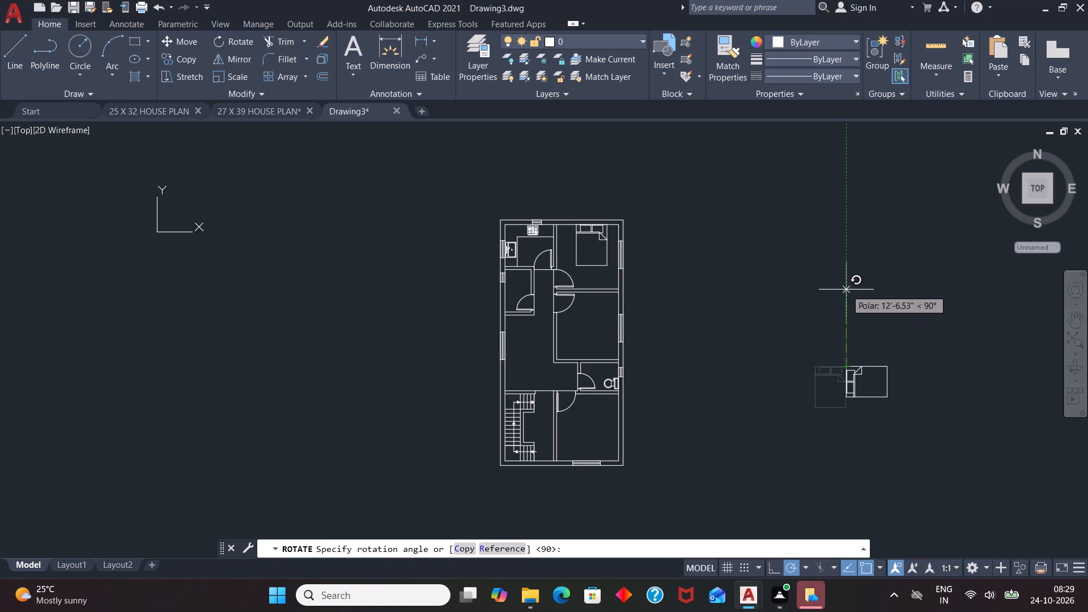
{"action": "left_click", "coordinate": [846, 289]}
Move the rotated queen bed into the middle east bedroom, with its headboard at the room's west wall.
{"action": "left_click", "coordinate": [852, 375]}
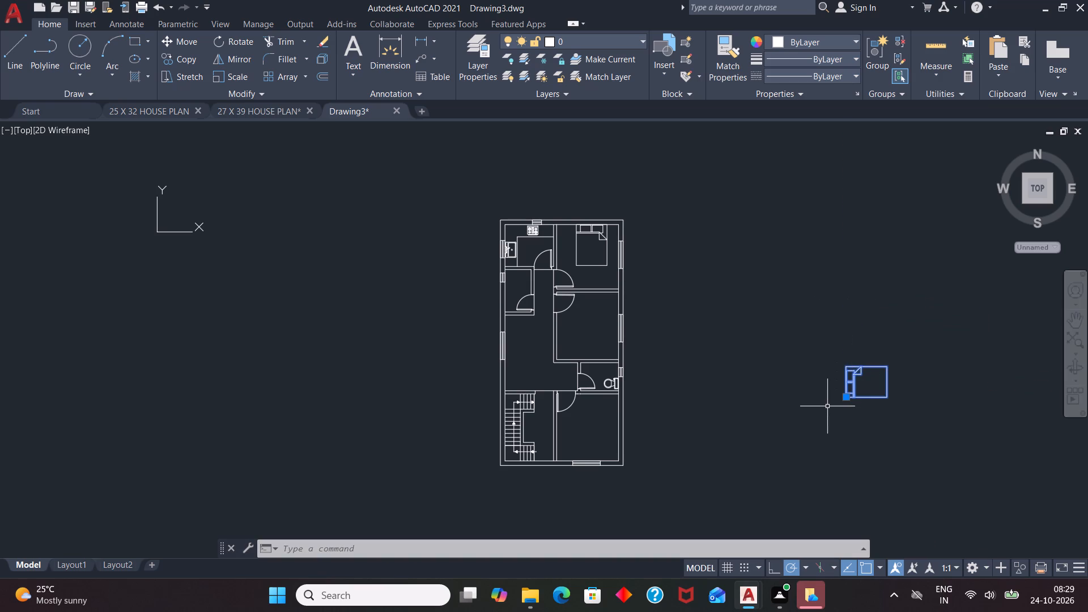
{"action": "key", "text": "m"}
{"action": "key", "text": "Return"}
{"action": "left_click", "coordinate": [849, 389]}
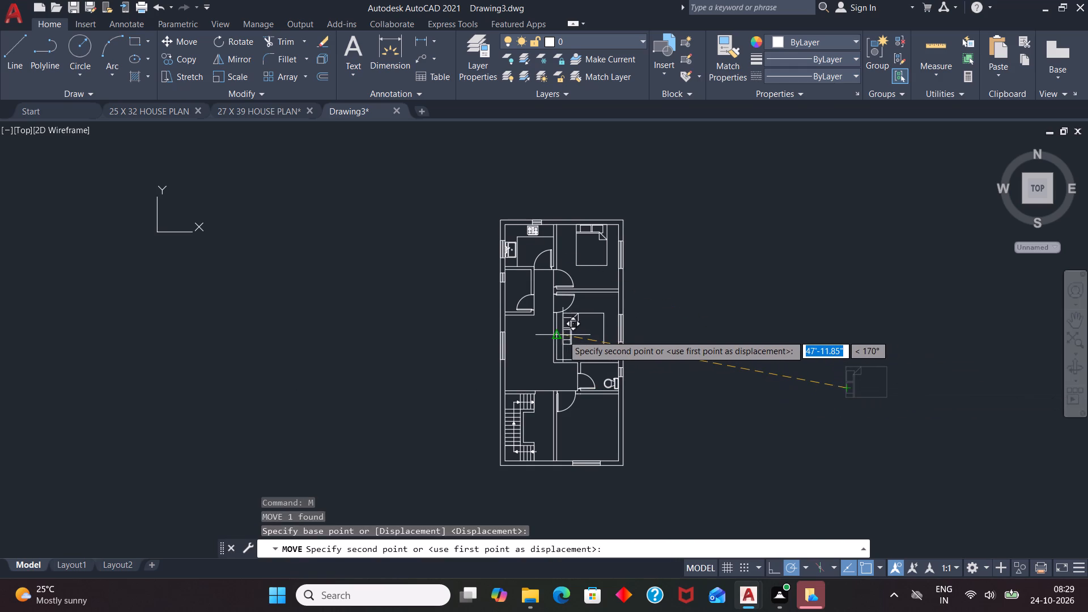
{"action": "scroll", "coordinate": [563, 335], "scroll_direction": "up", "scroll_amount": 3}
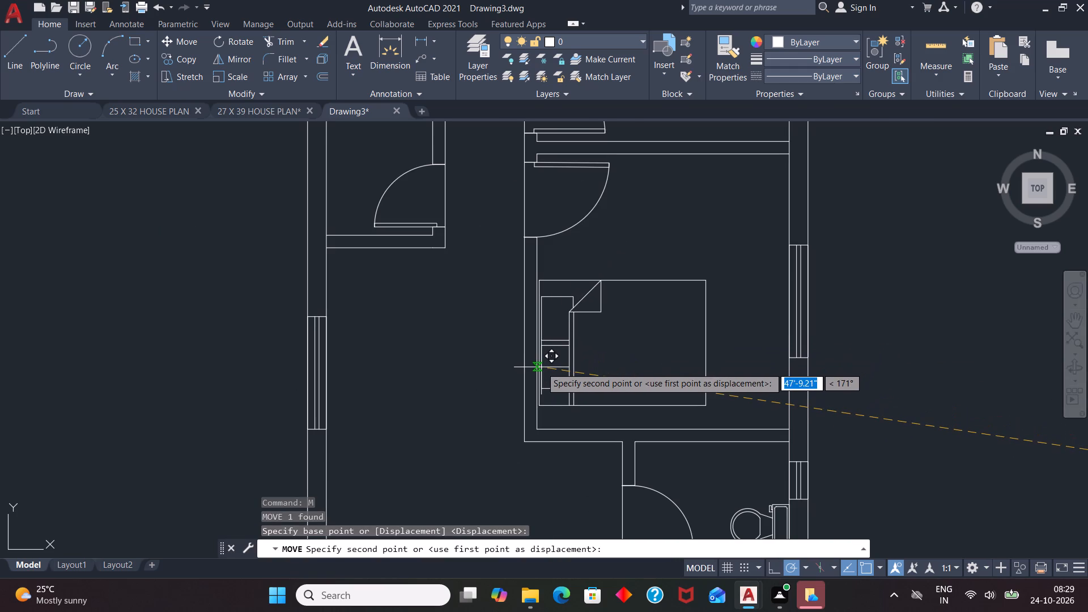
{"action": "left_click", "coordinate": [541, 367]}
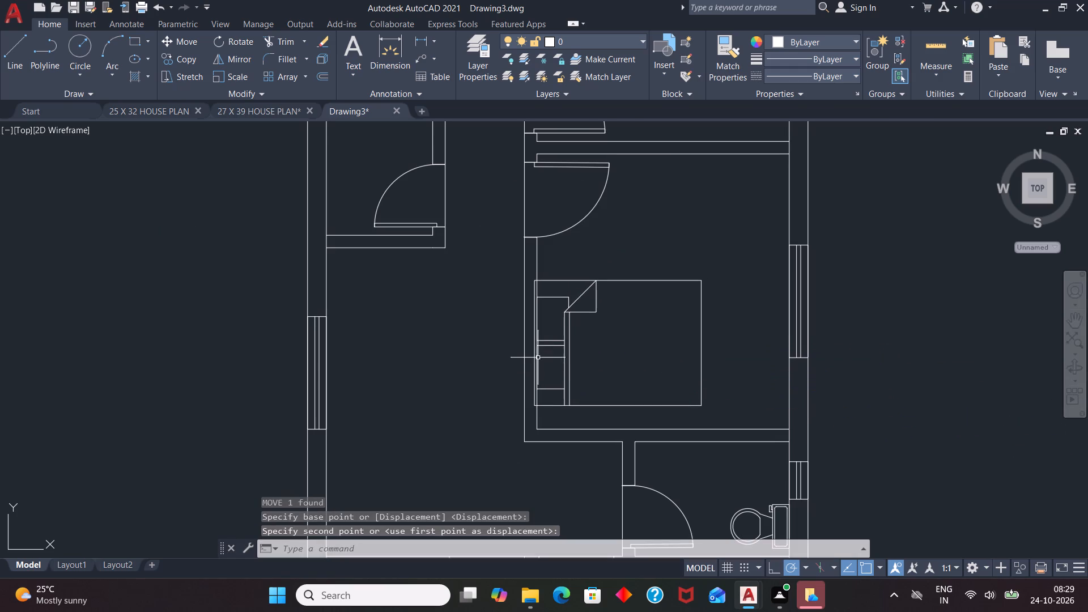
Shift the middle bedroom's bed slightly east so its headboard edge sits flush on the west wall's inner face.
{"action": "left_click", "coordinate": [538, 348]}
{"action": "scroll", "coordinate": [538, 348], "scroll_direction": "up", "scroll_amount": 2}
{"action": "key", "text": "m"}
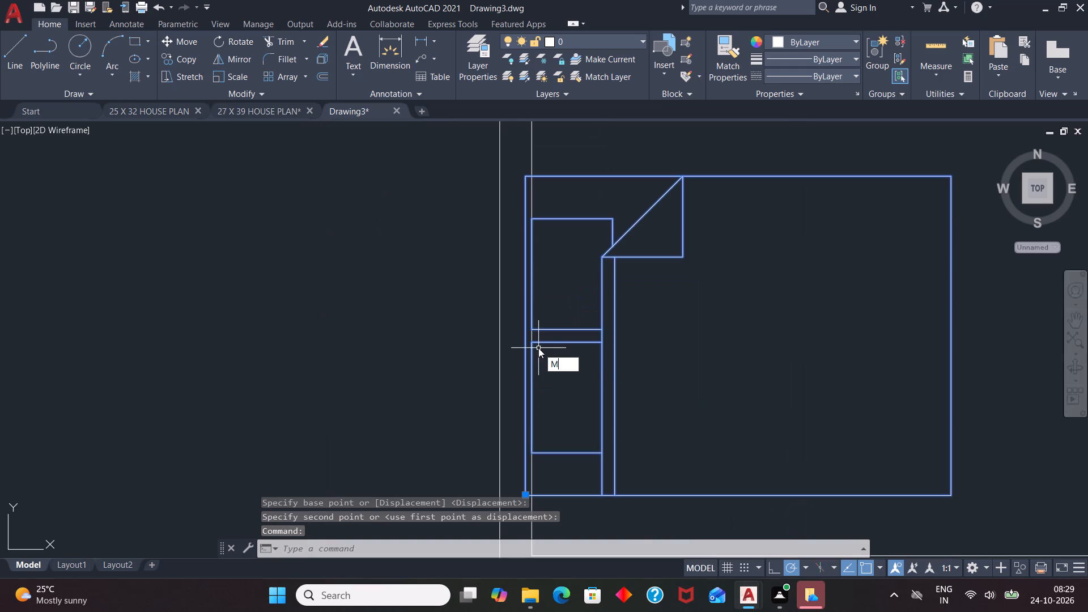
{"action": "key", "text": "Return"}
{"action": "scroll", "coordinate": [586, 295], "scroll_direction": "down", "scroll_amount": 2}
{"action": "scroll", "coordinate": [566, 376], "scroll_direction": "up", "scroll_amount": 4}
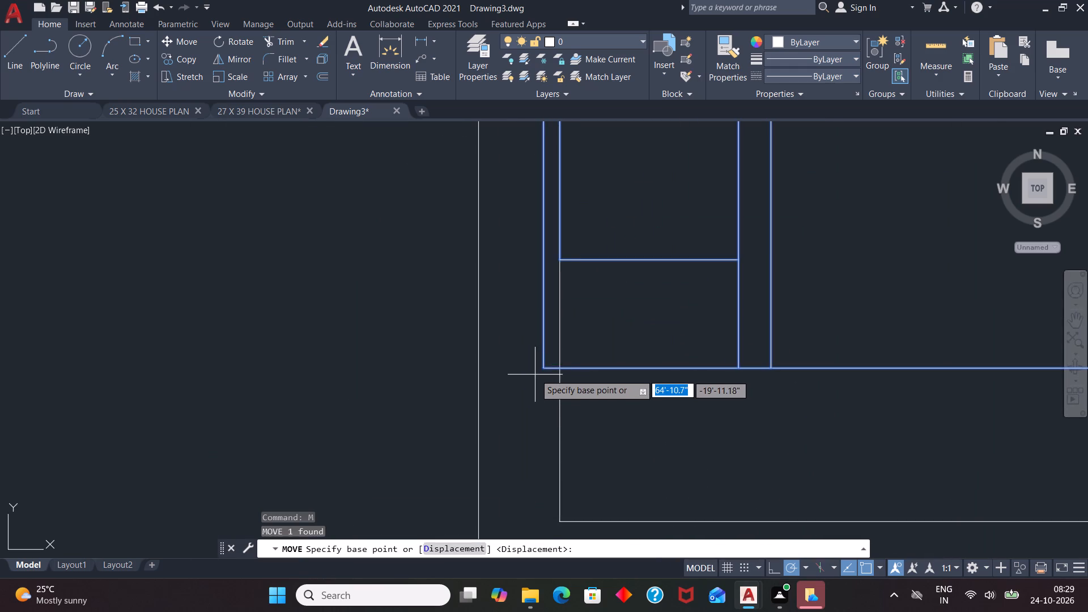
{"action": "left_click", "coordinate": [539, 367]}
{"action": "left_click", "coordinate": [560, 366]}
{"action": "scroll", "coordinate": [631, 248], "scroll_direction": "down", "scroll_amount": 4}
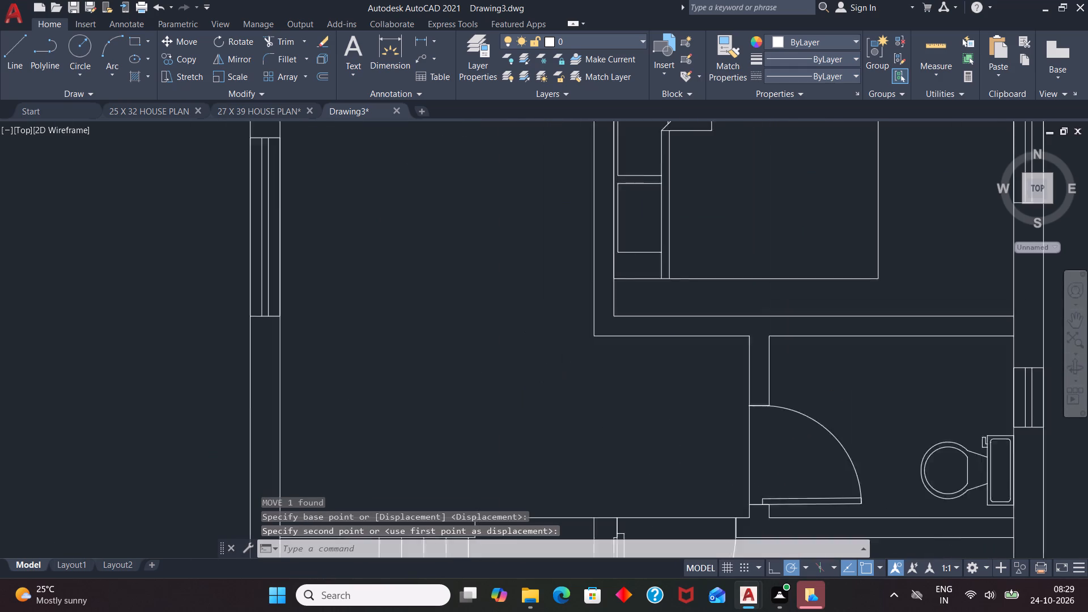
{"action": "scroll", "coordinate": [562, 305], "scroll_direction": "down", "scroll_amount": 3}
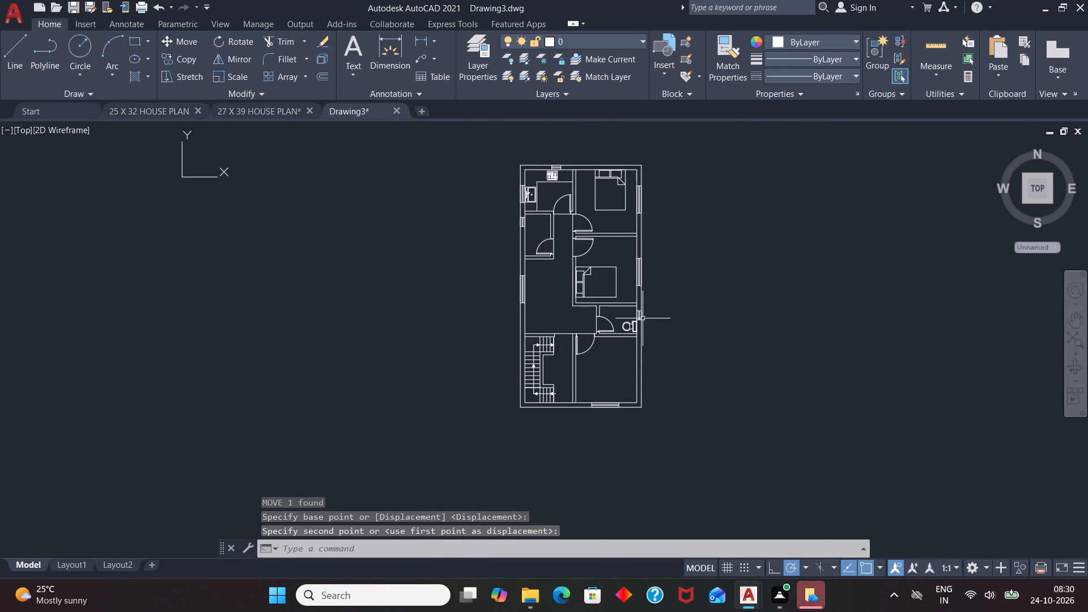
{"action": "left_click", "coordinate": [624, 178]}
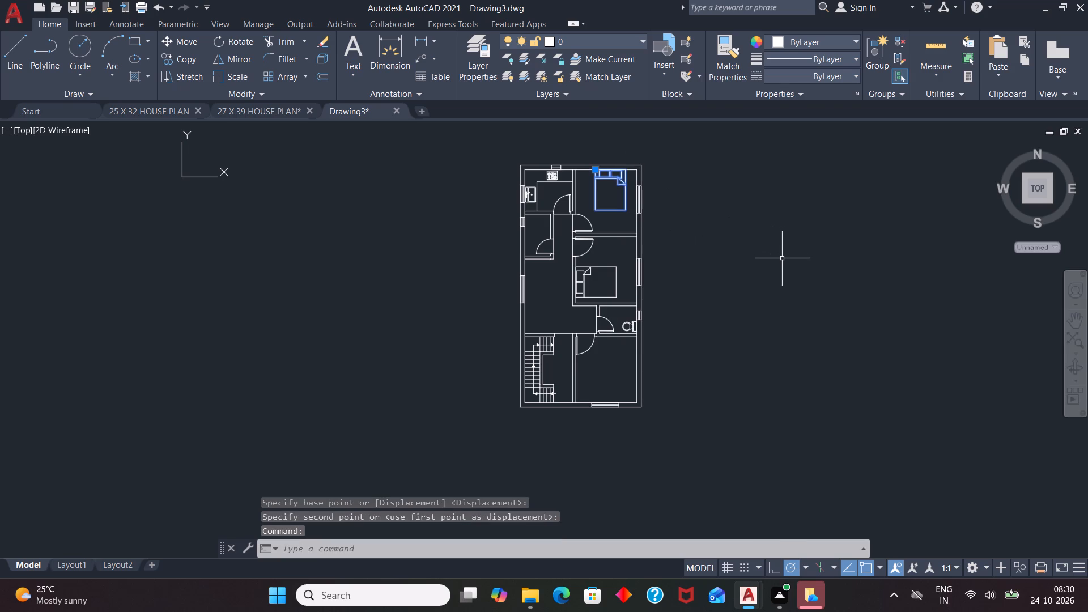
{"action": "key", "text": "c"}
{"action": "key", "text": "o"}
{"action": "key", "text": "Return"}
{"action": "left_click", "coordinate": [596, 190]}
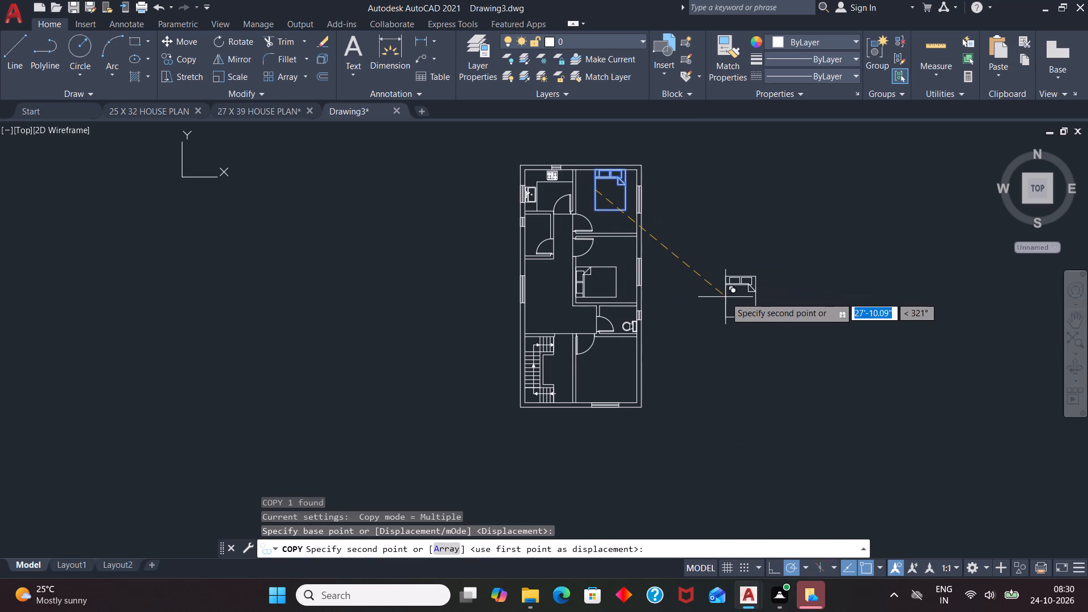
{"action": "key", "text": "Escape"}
Copy the northeast bedroom's queen bed to the empty area east of the plan.
{"action": "left_click", "coordinate": [601, 186]}
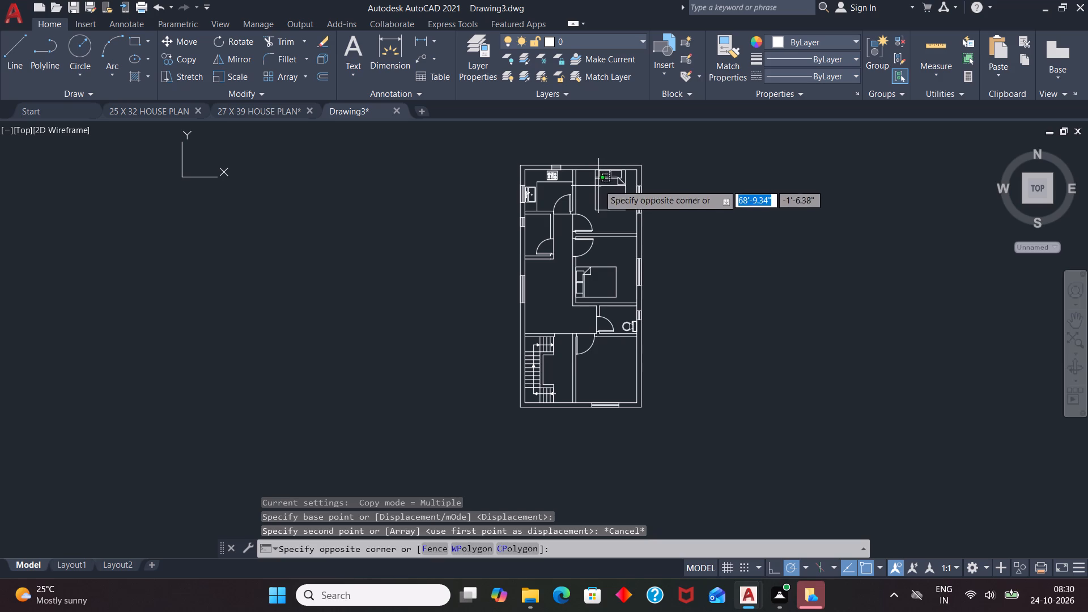
{"action": "left_click", "coordinate": [601, 178]}
{"action": "key", "text": "x"}
{"action": "key", "text": "BackSpace"}
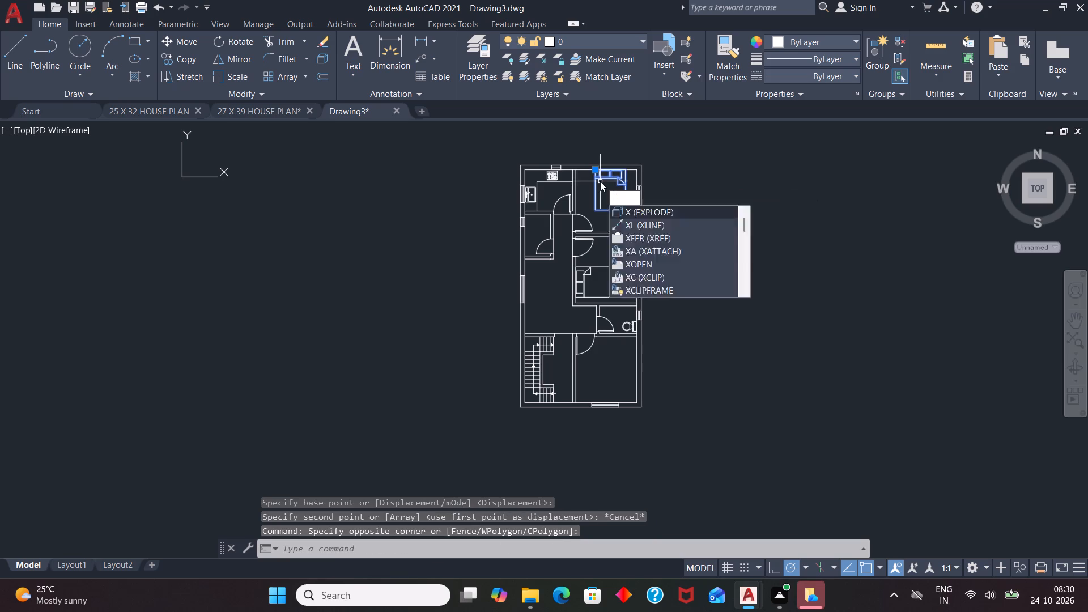
{"action": "type", "text": "CO"}
{"action": "key", "text": "Return"}
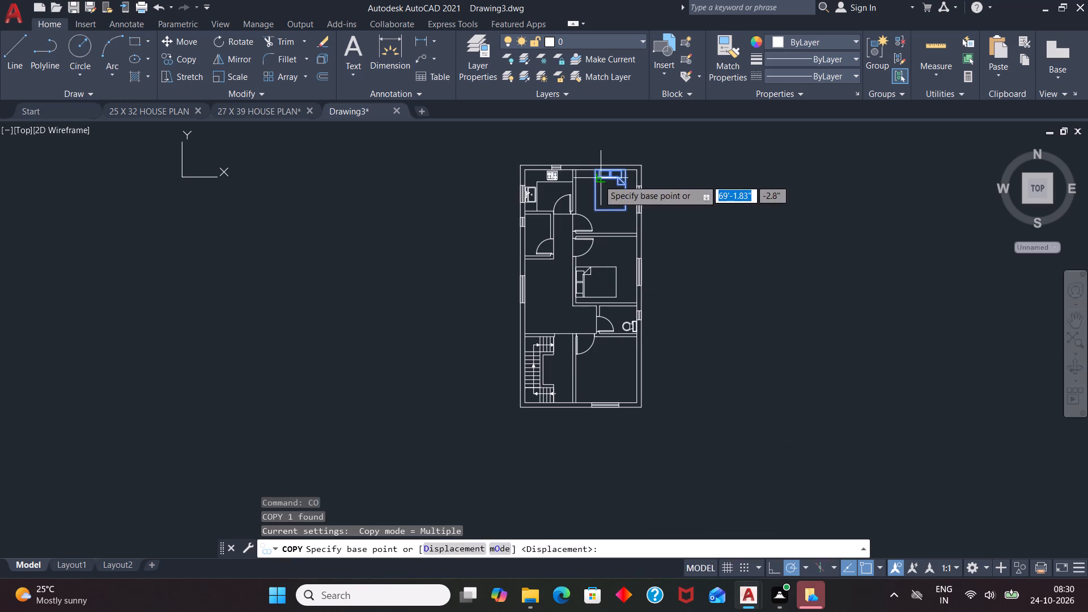
{"action": "left_click", "coordinate": [598, 180]}
{"action": "left_click", "coordinate": [743, 268]}
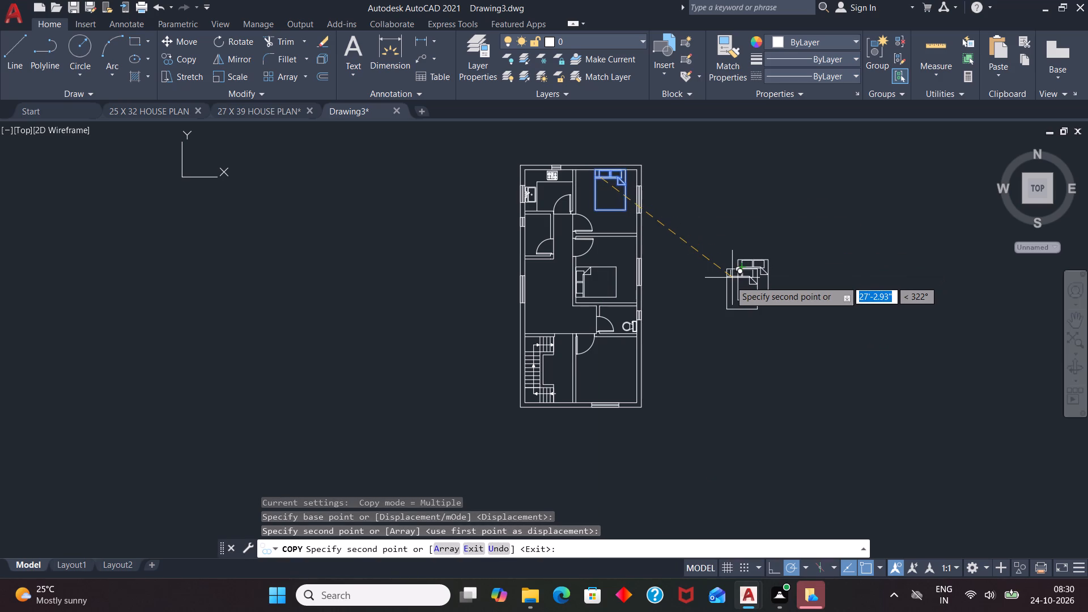
{"action": "key", "text": "x"}
{"action": "key", "text": "Escape"}
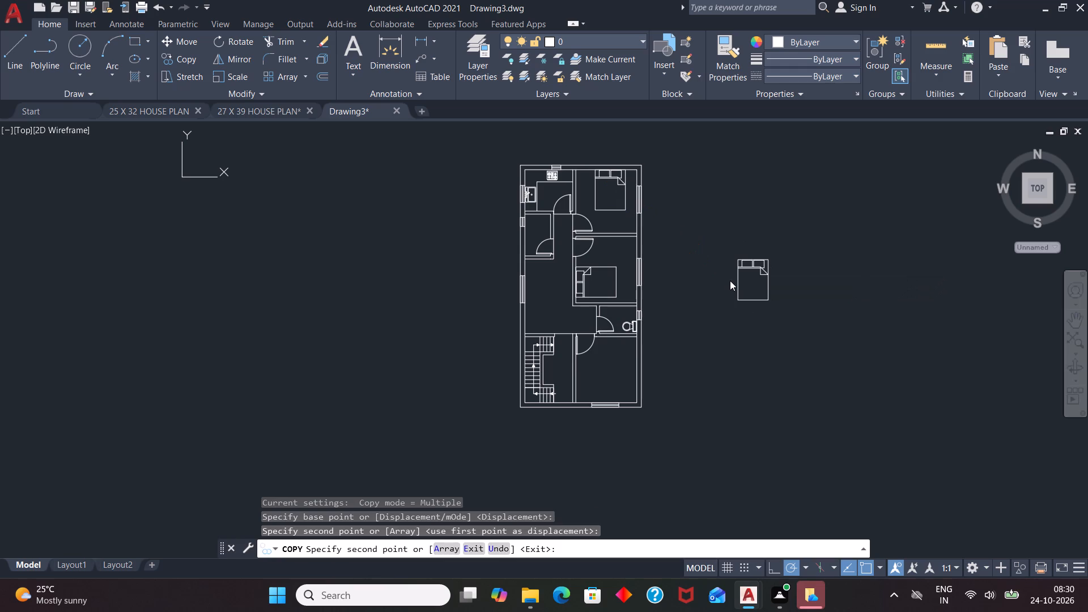
Rotate the copied queen bed outside the plan to 270° about its pillow end so its headboard faces east.
{"action": "left_click", "coordinate": [742, 273]}
{"action": "left_click", "coordinate": [742, 273]}
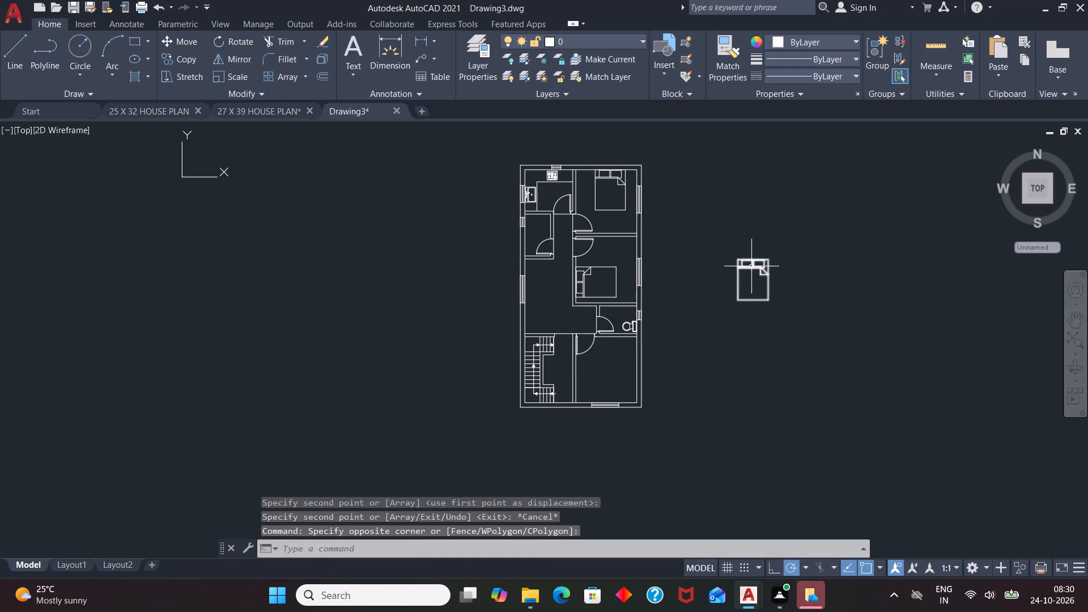
{"action": "left_click", "coordinate": [753, 266]}
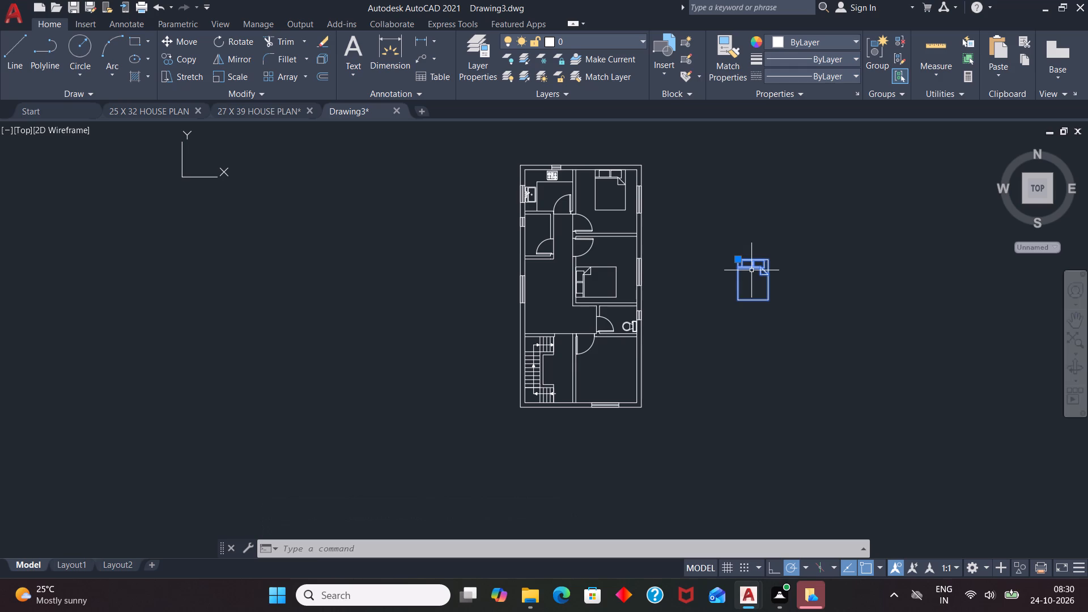
{"action": "type", "text": "RO"}
{"action": "key", "text": "Return"}
{"action": "left_click", "coordinate": [755, 269]}
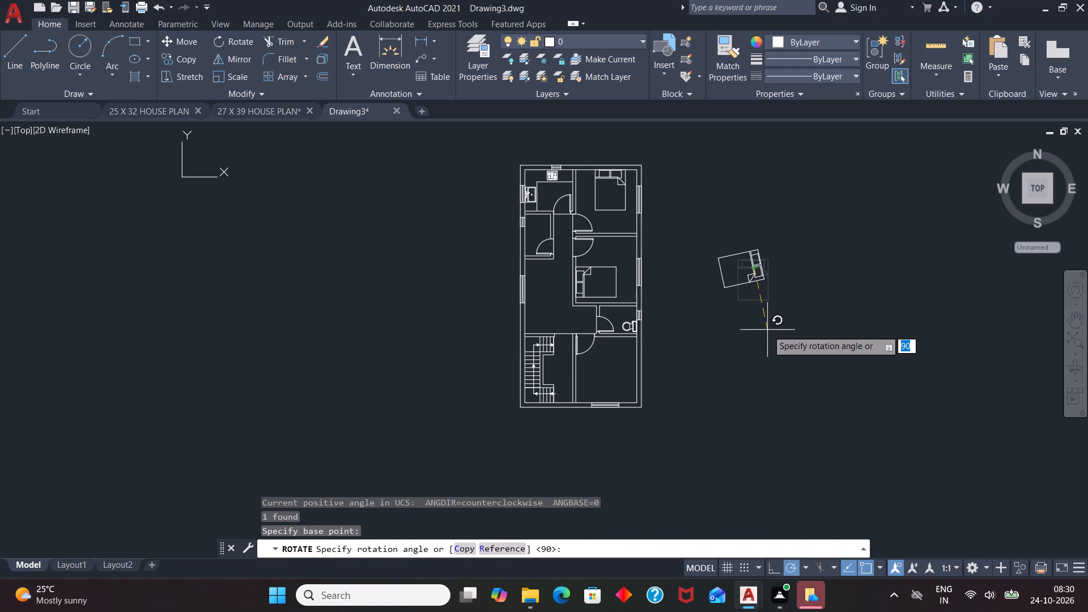
{"action": "left_click", "coordinate": [755, 353]}
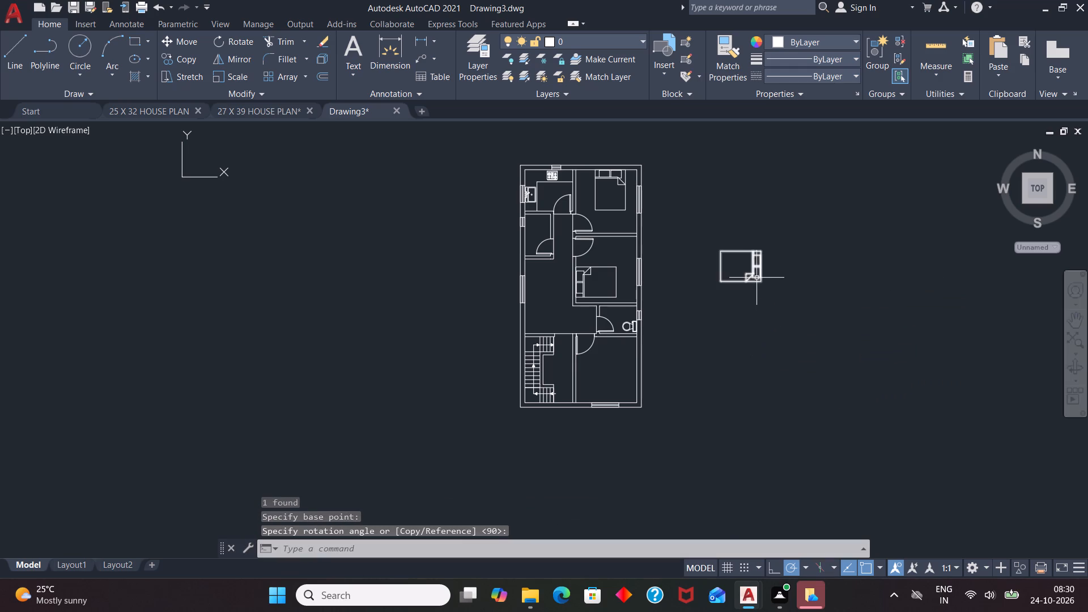
Move the rotated bed copy into the southeast bedroom, with its headboard flush against the east wall.
{"action": "left_click", "coordinate": [756, 278]}
{"action": "key", "text": "m"}
{"action": "key", "text": "Return"}
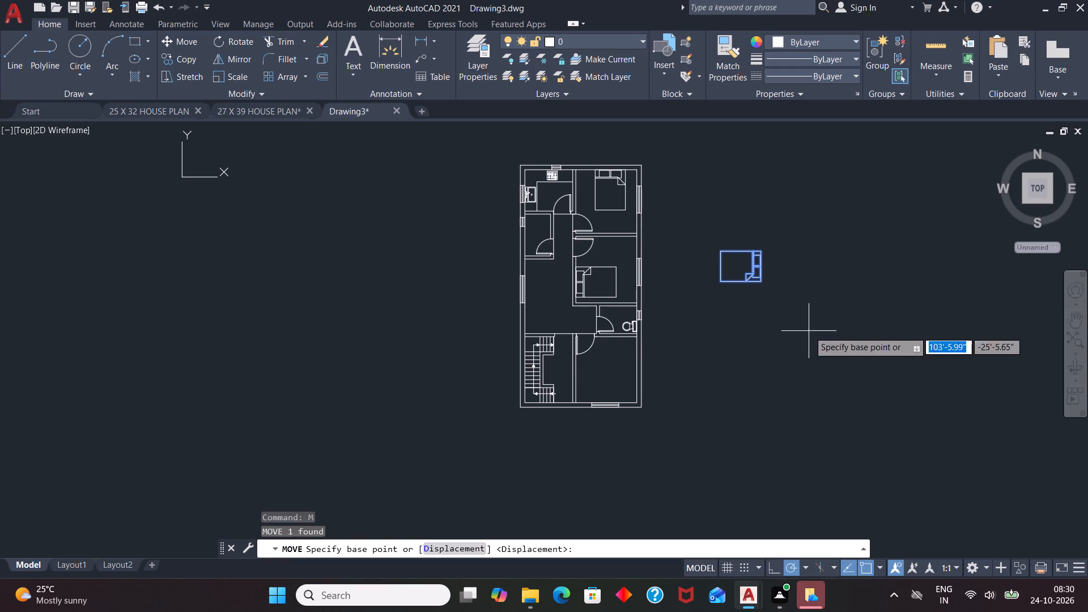
{"action": "left_click", "coordinate": [763, 249]}
{"action": "scroll", "coordinate": [626, 373], "scroll_direction": "up", "scroll_amount": 4}
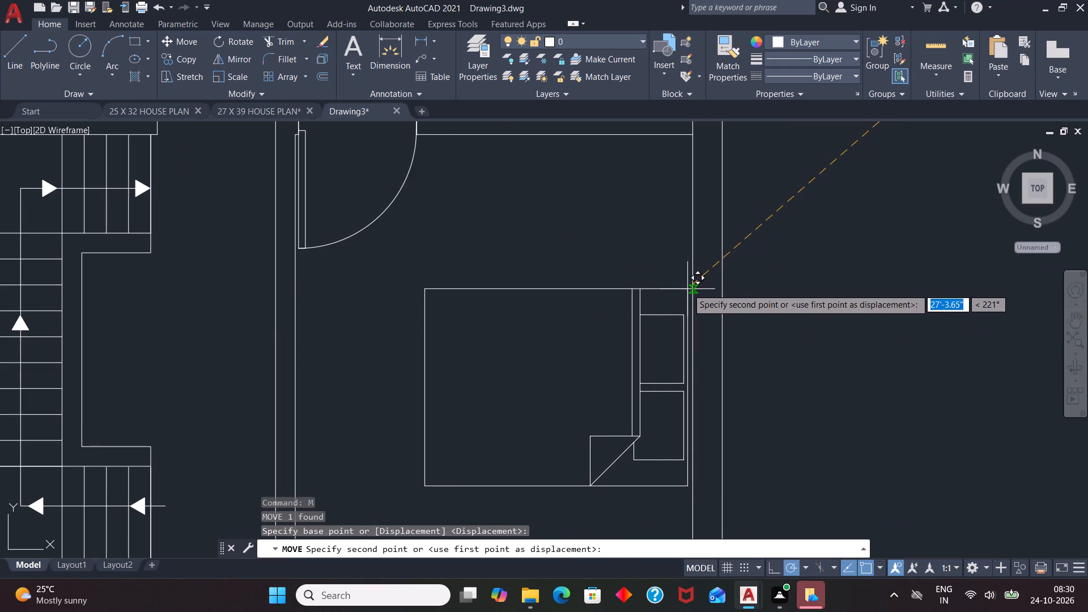
{"action": "left_click", "coordinate": [690, 287]}
{"action": "key", "text": "space"}
{"action": "scroll", "coordinate": [754, 248], "scroll_direction": "down", "scroll_amount": 2}
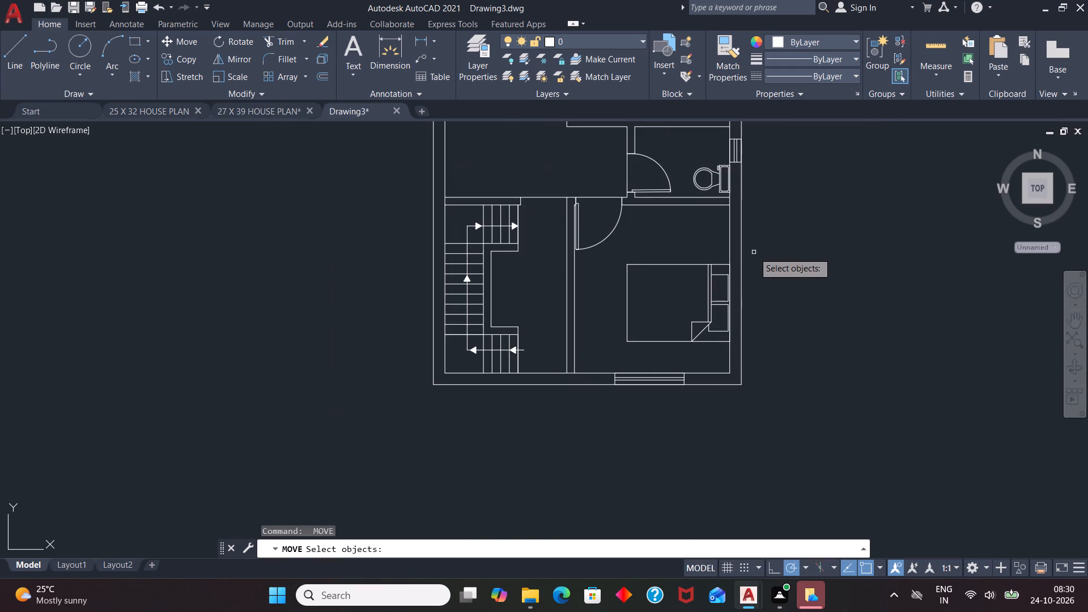
{"action": "key", "text": "Escape"}
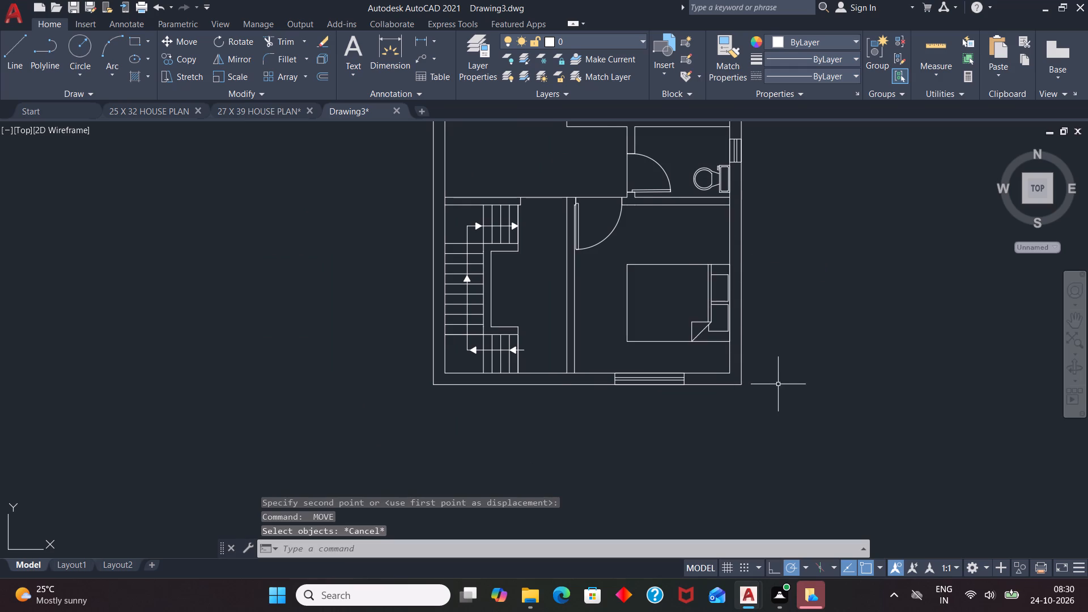
Draw two lines across the south exterior wall, one at the bedroom partition's west face and one at the staircase's east edge.
{"action": "scroll", "coordinate": [778, 388], "scroll_direction": "down", "scroll_amount": 1}
{"action": "scroll", "coordinate": [645, 389], "scroll_direction": "up", "scroll_amount": 2}
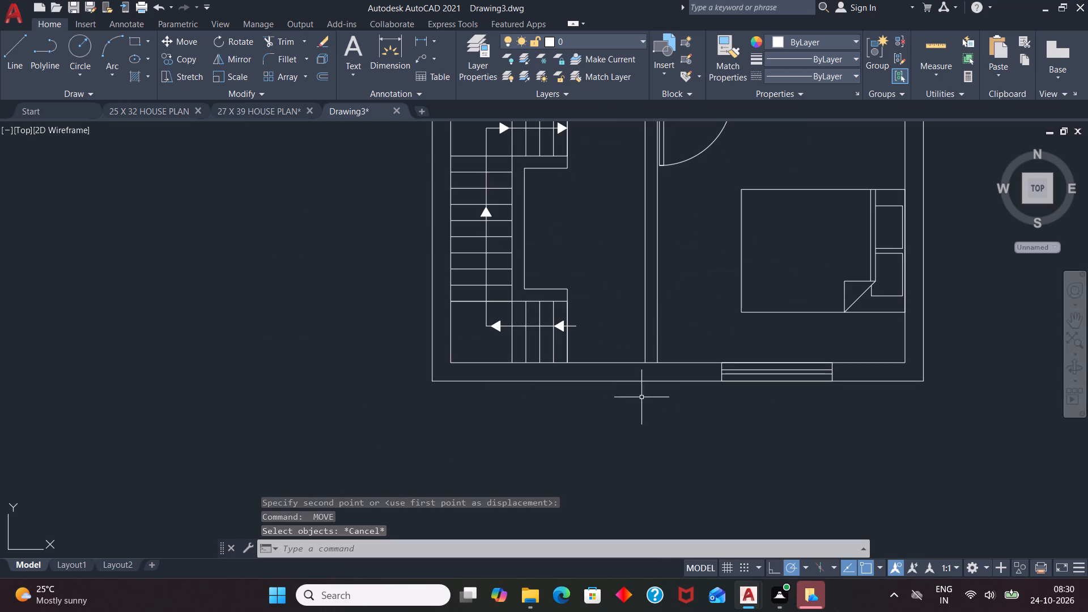
{"action": "scroll", "coordinate": [589, 380], "scroll_direction": "up", "scroll_amount": 2}
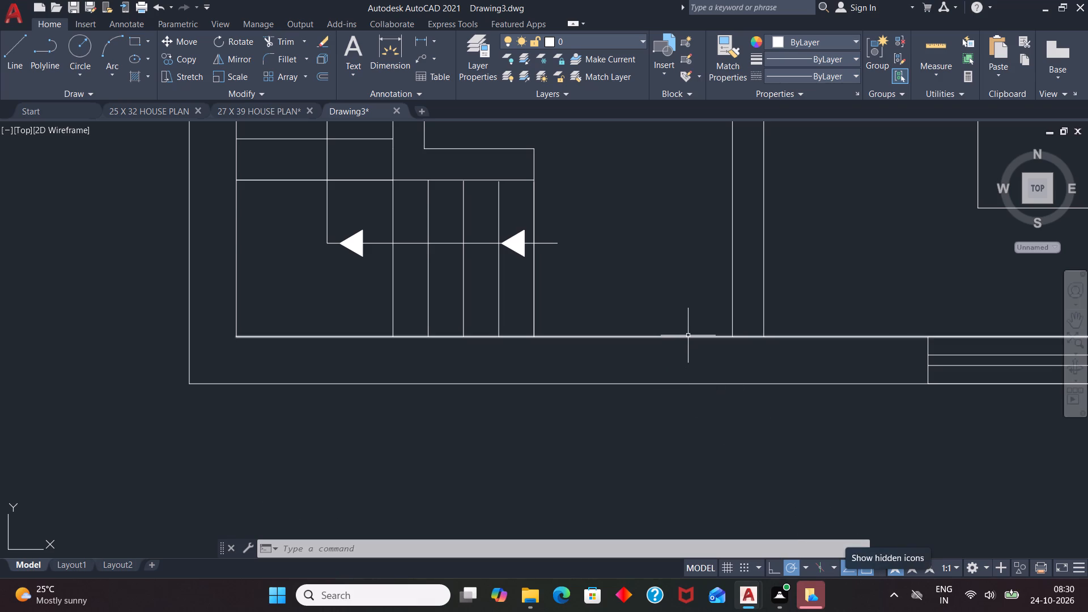
{"action": "key", "text": "l"}
{"action": "key", "text": "Return"}
{"action": "left_click", "coordinate": [734, 335]}
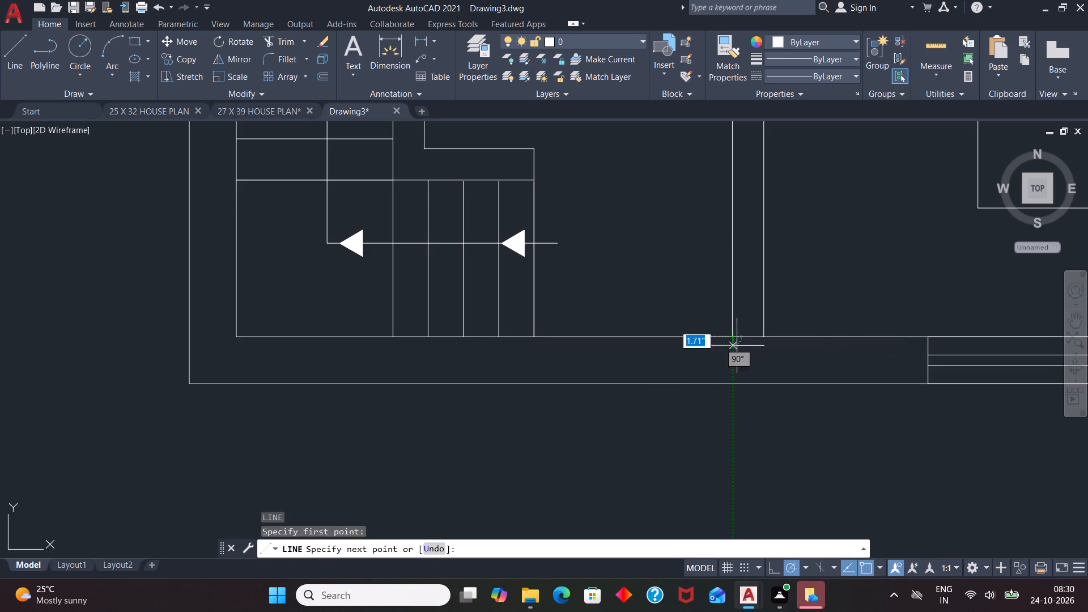
{"action": "left_click", "coordinate": [735, 383]}
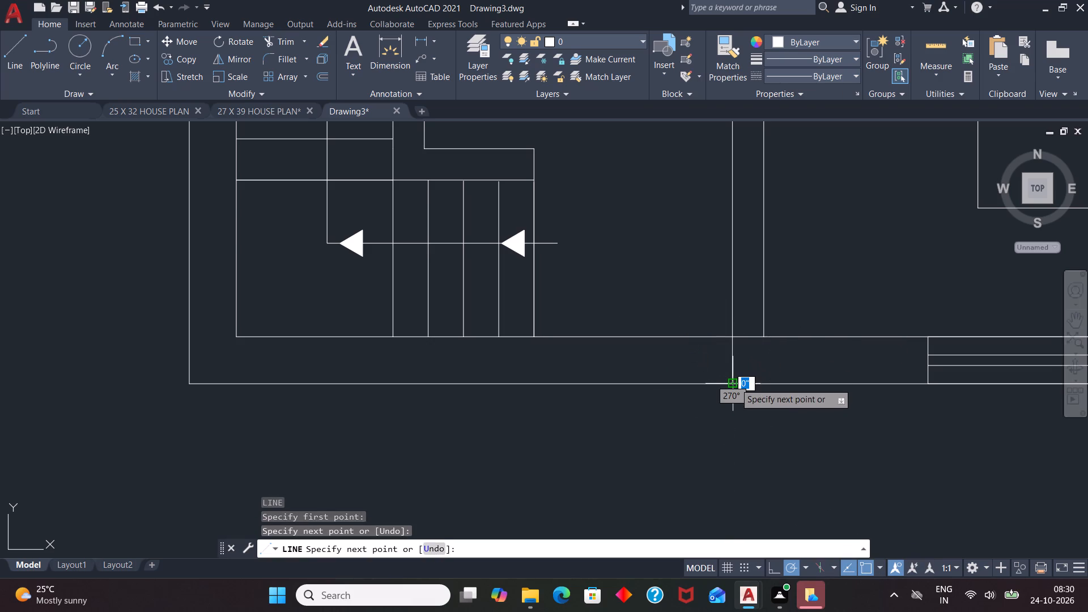
{"action": "key", "text": "Escape"}
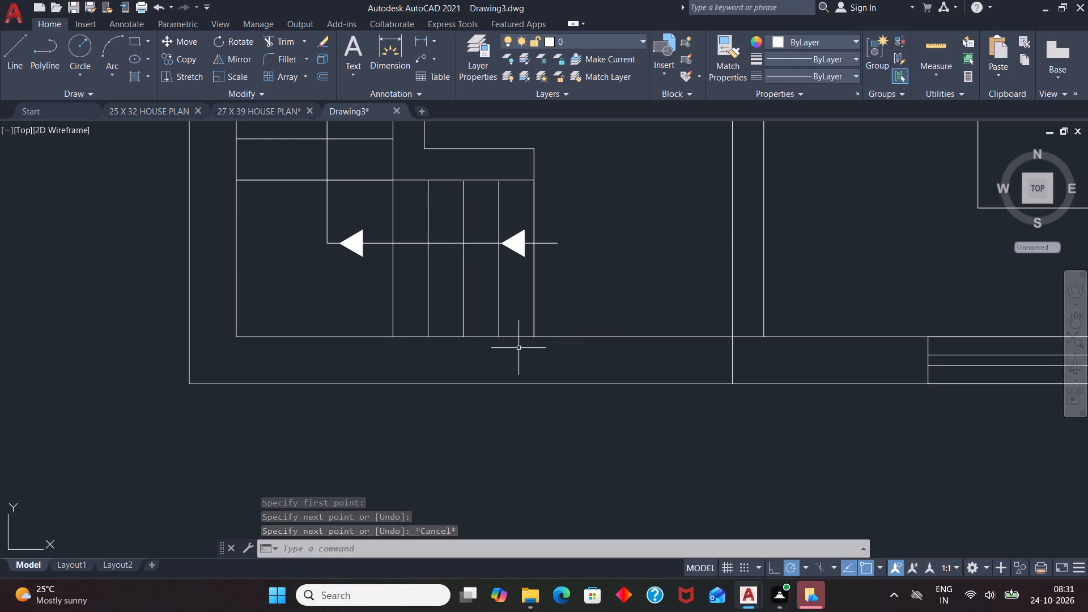
{"action": "key", "text": "l"}
{"action": "key", "text": "Return"}
{"action": "left_click", "coordinate": [538, 333]}
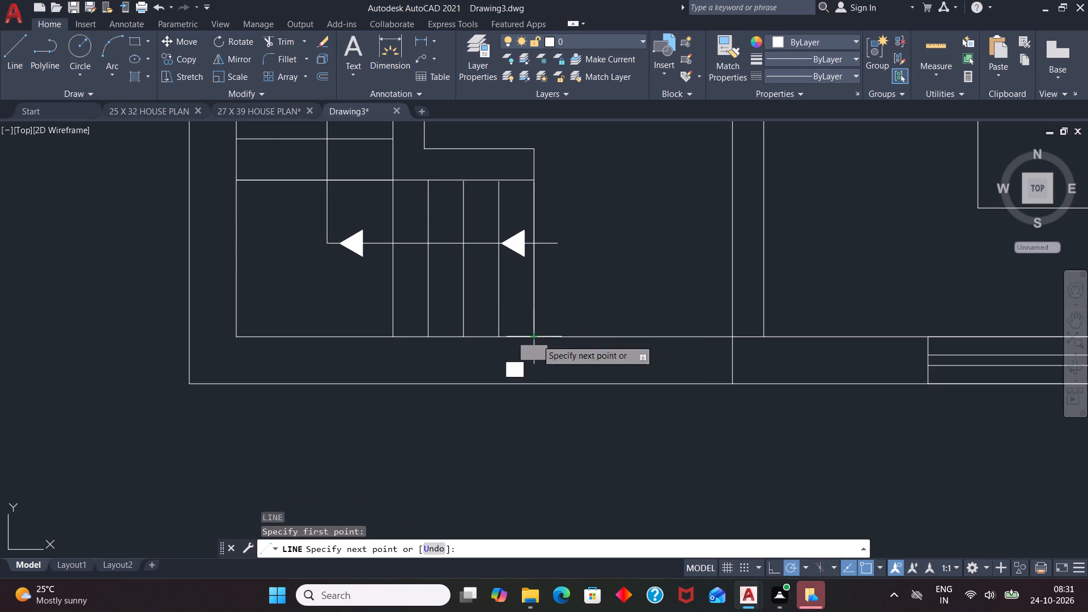
{"action": "left_click", "coordinate": [535, 386]}
{"action": "key", "text": "Escape"}
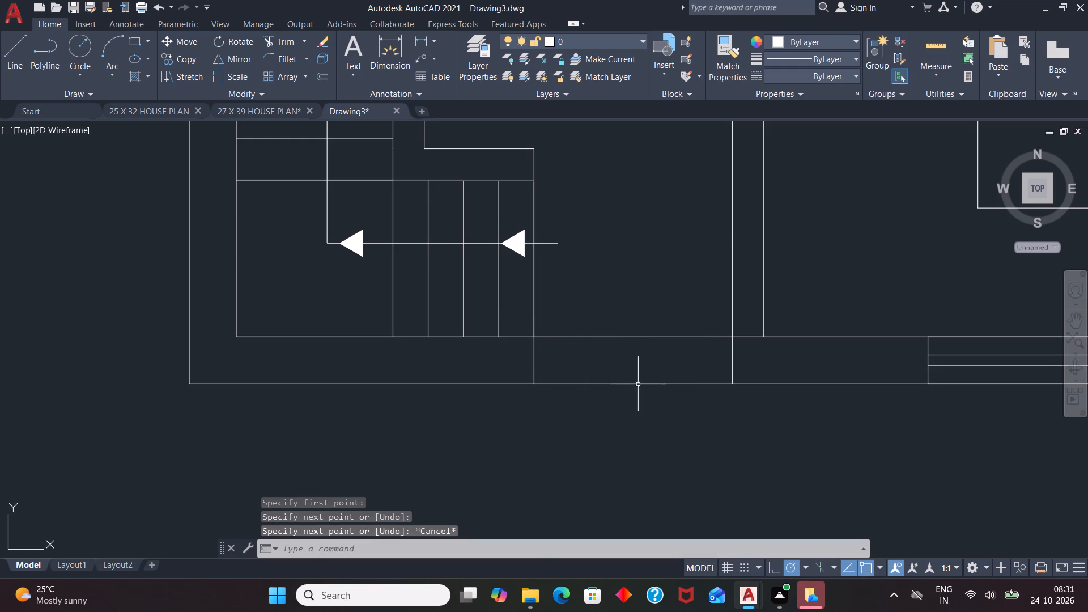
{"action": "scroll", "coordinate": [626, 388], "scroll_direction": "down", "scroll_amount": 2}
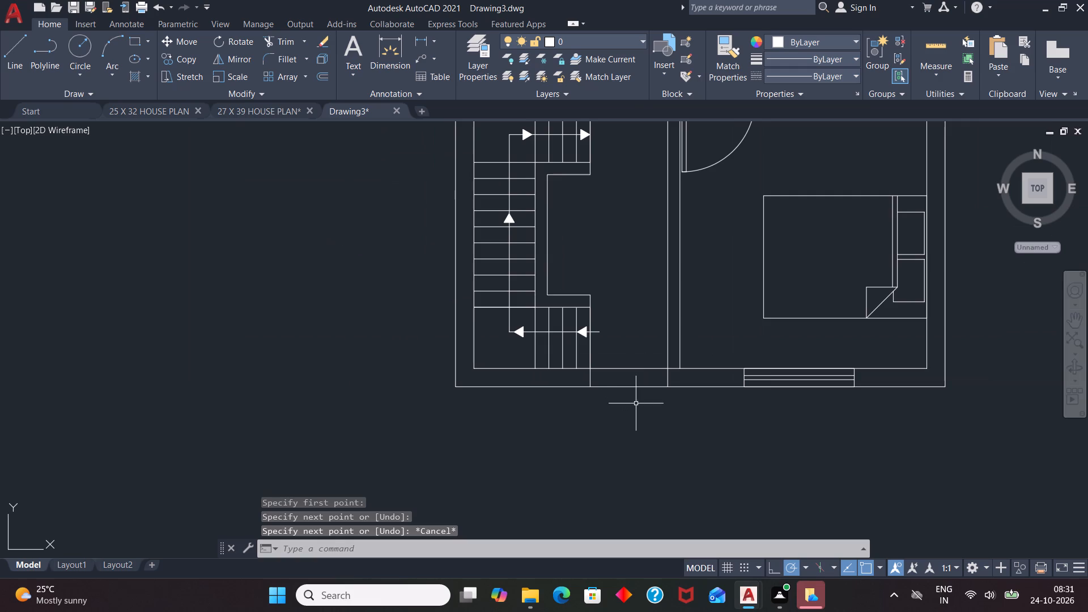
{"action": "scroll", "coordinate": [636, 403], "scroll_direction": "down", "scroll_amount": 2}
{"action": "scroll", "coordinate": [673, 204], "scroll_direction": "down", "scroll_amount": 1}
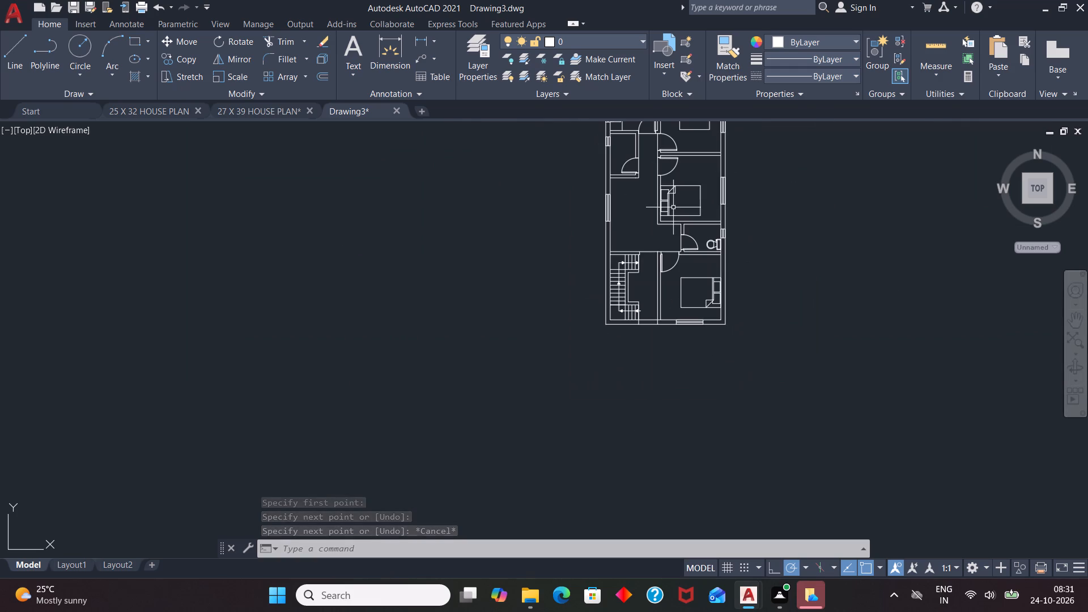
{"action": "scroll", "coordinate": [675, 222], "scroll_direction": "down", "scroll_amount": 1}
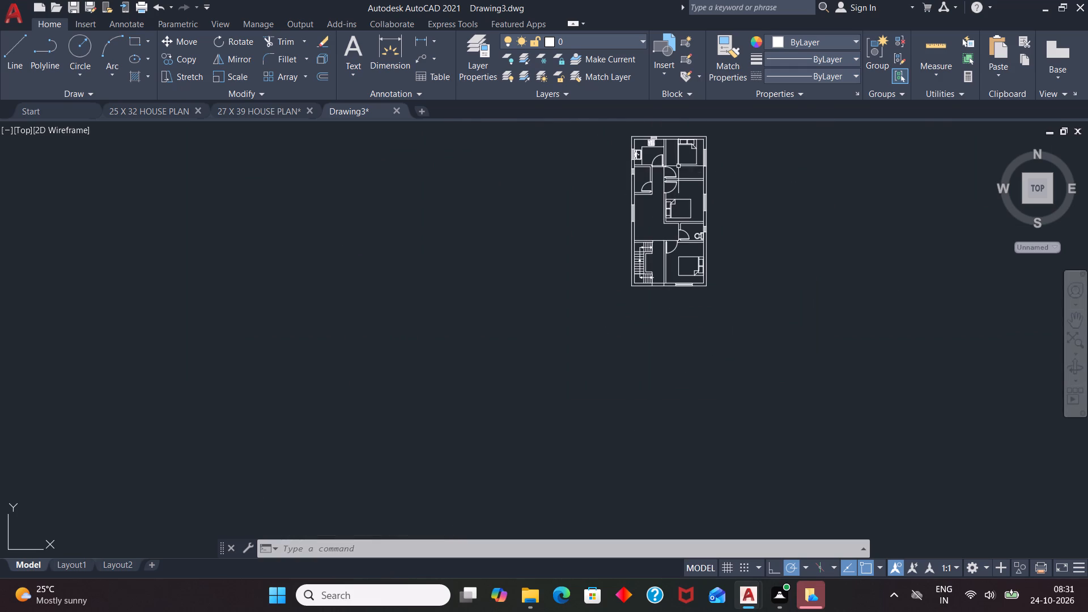
Copy the kitchen door down to the entrance opening in the south exterior wall, beside the bedroom partition.
{"action": "scroll", "coordinate": [658, 158], "scroll_direction": "up", "scroll_amount": 3}
{"action": "left_click", "coordinate": [673, 154]}
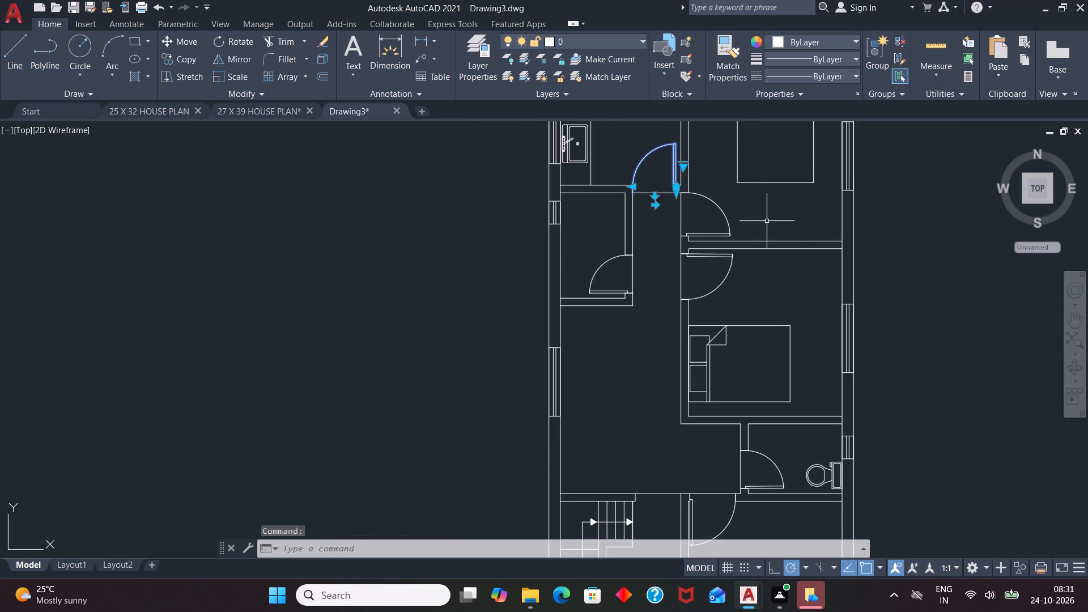
{"action": "key", "text": "c"}
{"action": "key", "text": "o"}
{"action": "key", "text": "Return"}
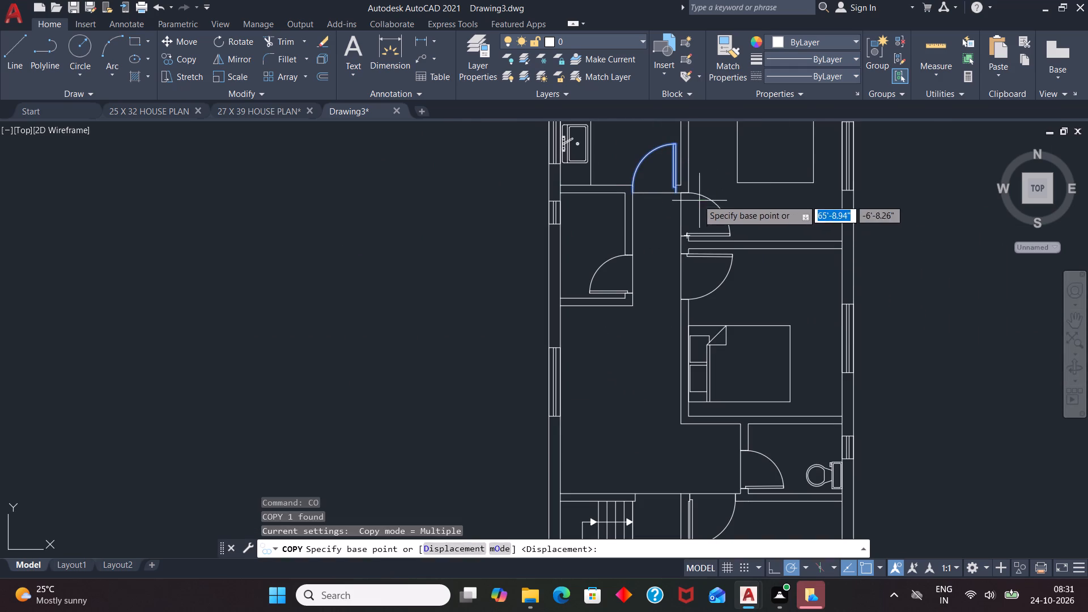
{"action": "left_click", "coordinate": [674, 184]}
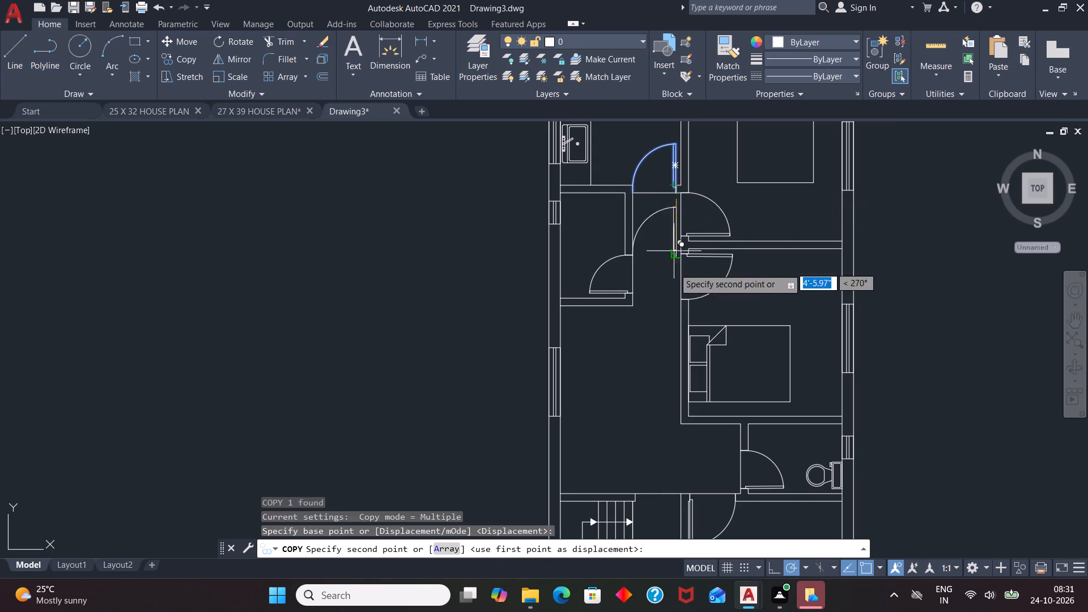
{"action": "scroll", "coordinate": [674, 270], "scroll_direction": "down", "scroll_amount": 2}
{"action": "scroll", "coordinate": [672, 432], "scroll_direction": "up", "scroll_amount": 5}
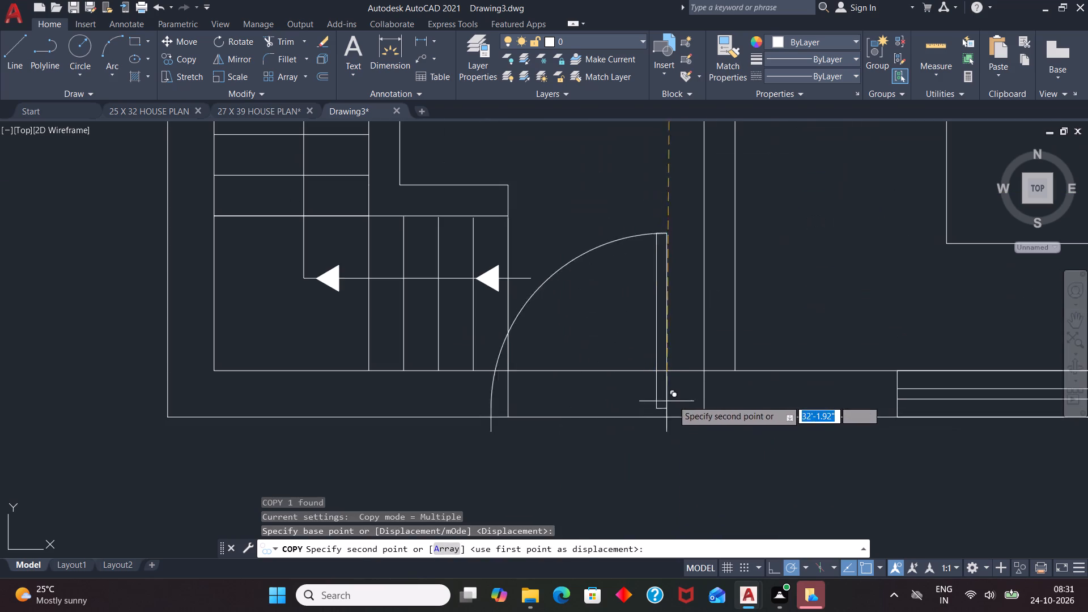
{"action": "scroll", "coordinate": [678, 399], "scroll_direction": "up", "scroll_amount": 5}
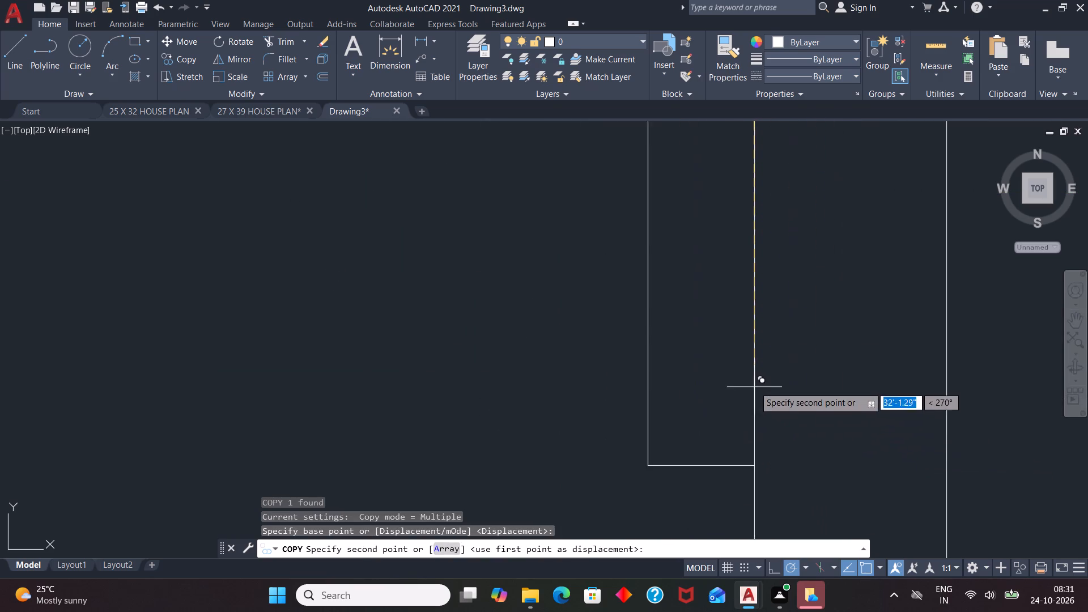
{"action": "scroll", "coordinate": [753, 383], "scroll_direction": "down", "scroll_amount": 4}
{"action": "scroll", "coordinate": [770, 390], "scroll_direction": "up", "scroll_amount": 4}
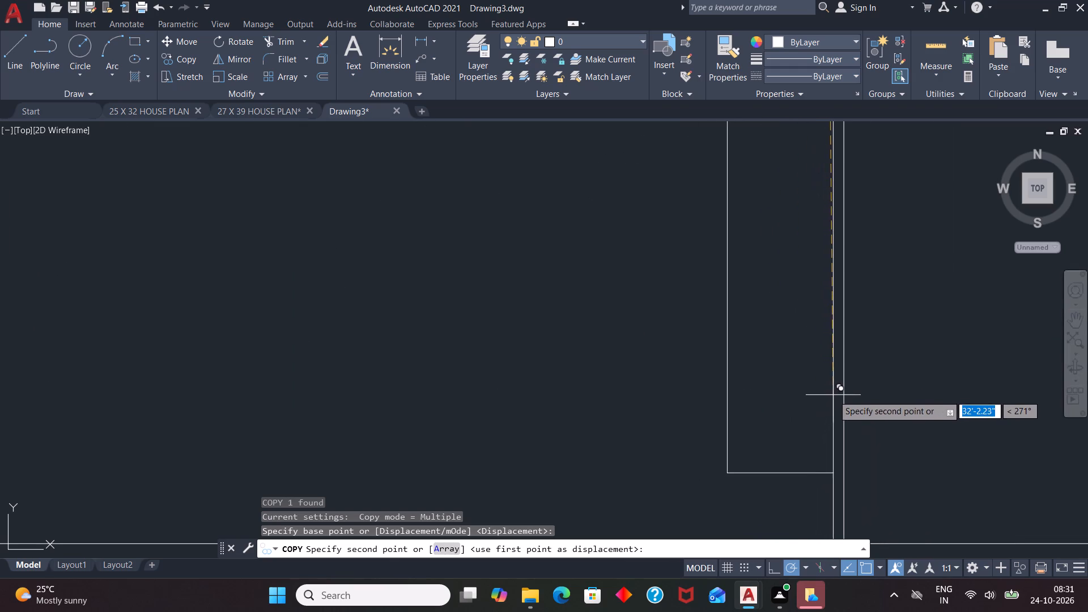
{"action": "left_click", "coordinate": [843, 377]}
{"action": "scroll", "coordinate": [775, 338], "scroll_direction": "down", "scroll_amount": 1}
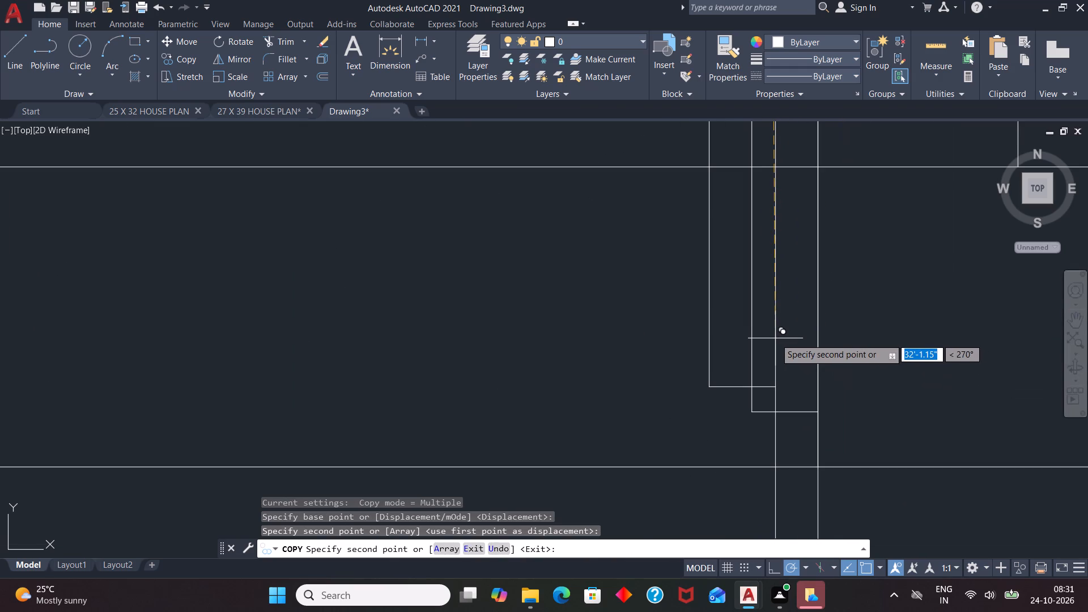
{"action": "key", "text": "Escape"}
Move the copied entrance door north so its jamb ends sit on the south wall's outer face.
{"action": "scroll", "coordinate": [686, 265], "scroll_direction": "down", "scroll_amount": 3}
{"action": "left_click", "coordinate": [714, 297]}
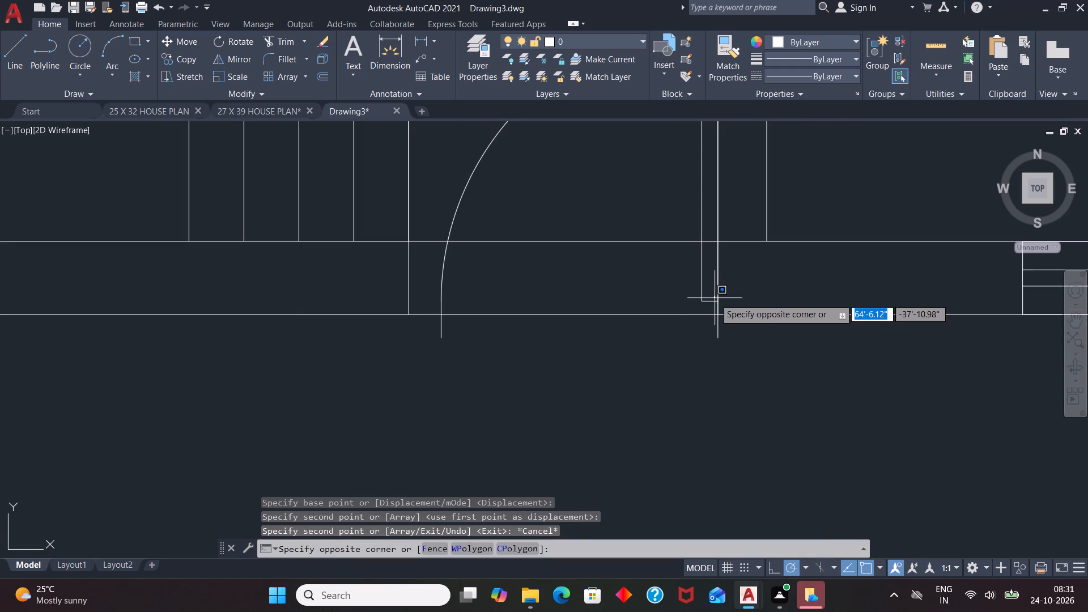
{"action": "left_click", "coordinate": [715, 303]}
{"action": "left_click", "coordinate": [709, 303]}
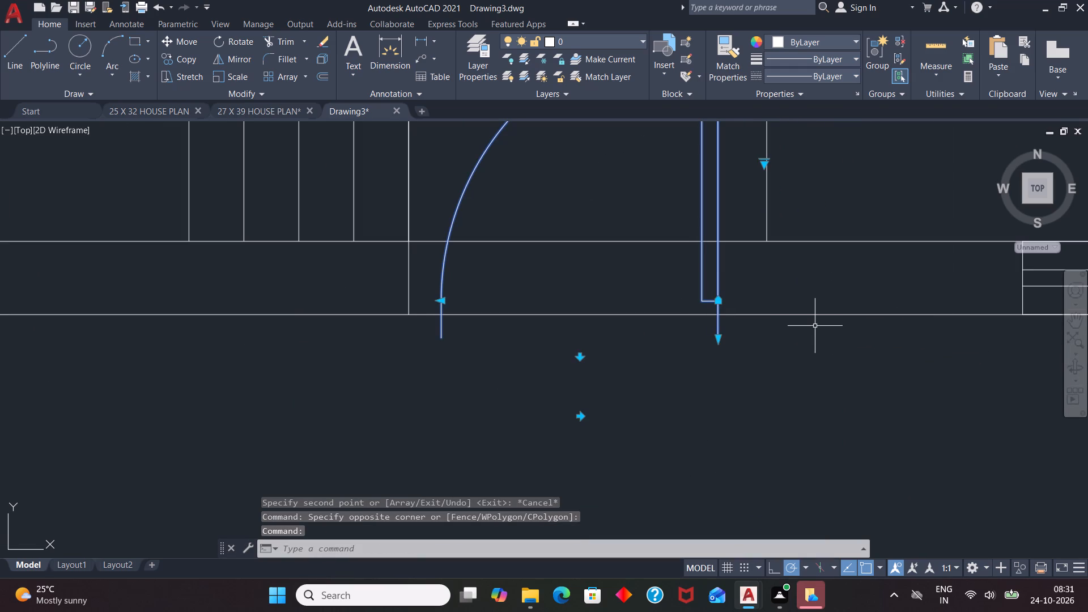
{"action": "key", "text": "m"}
{"action": "key", "text": "Return"}
{"action": "left_click", "coordinate": [716, 341]}
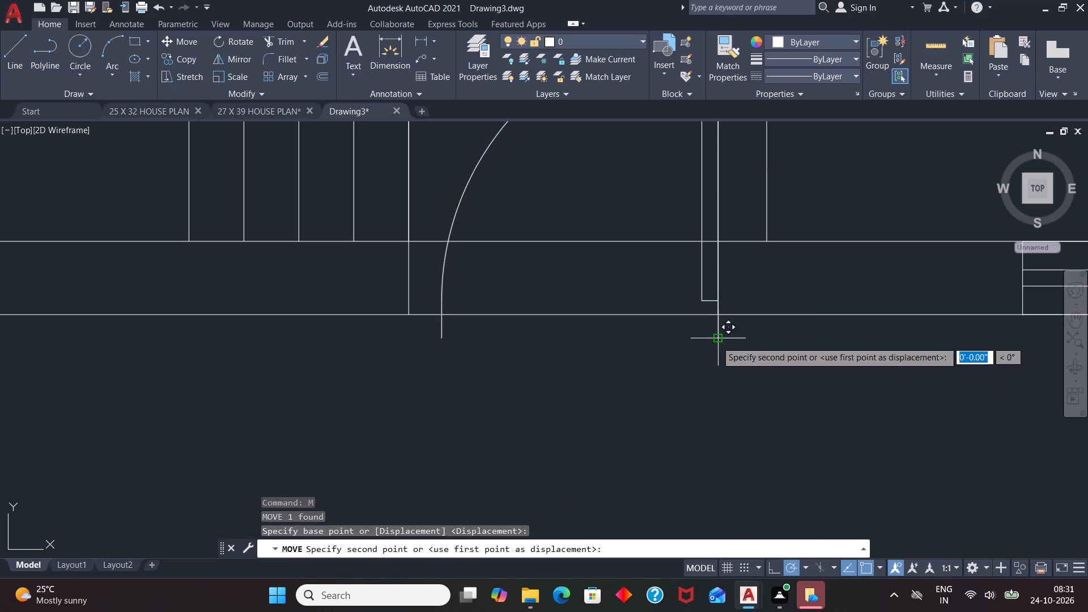
{"action": "left_click", "coordinate": [716, 311]}
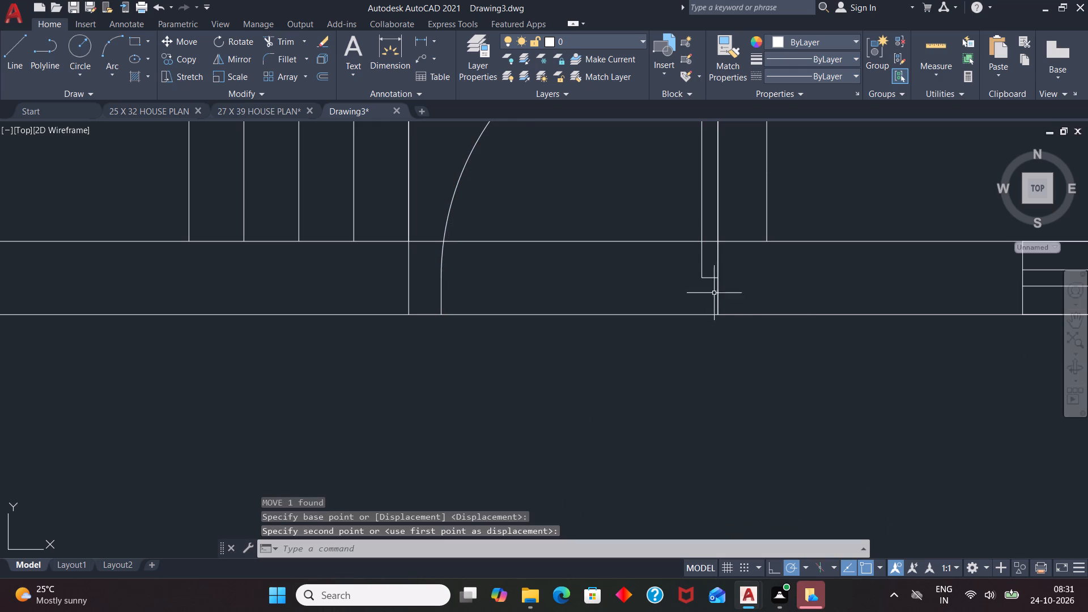
Scale the entrance door about its southeast jamb corner so it spans the opening to the staircase's east edge.
{"action": "left_click", "coordinate": [716, 280]}
{"action": "type", "text": "SC"}
{"action": "key", "text": "Return"}
{"action": "left_click", "coordinate": [720, 311]}
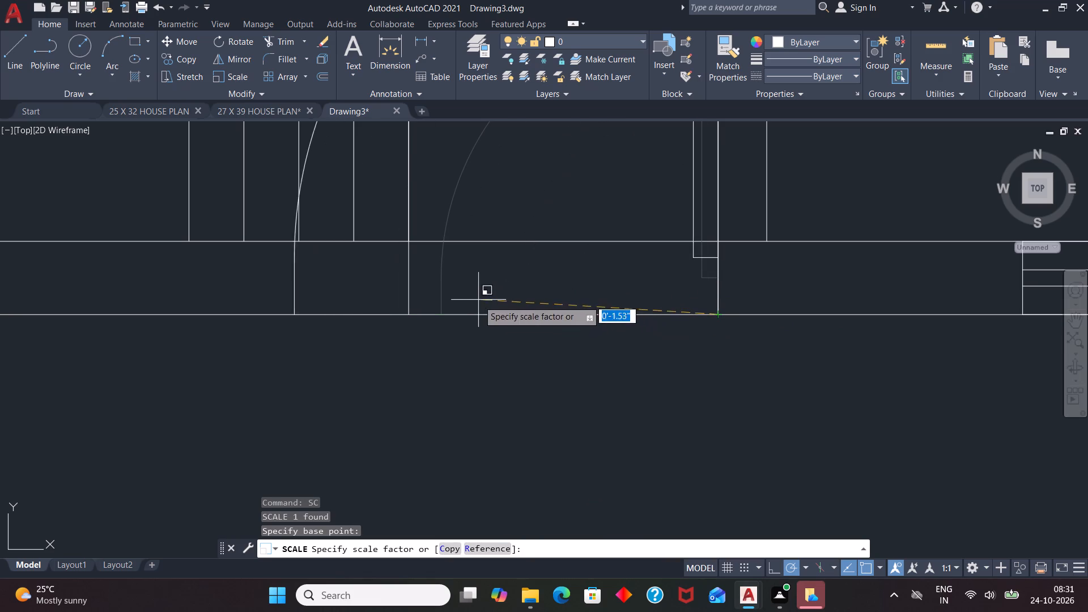
{"action": "left_click", "coordinate": [546, 275]}
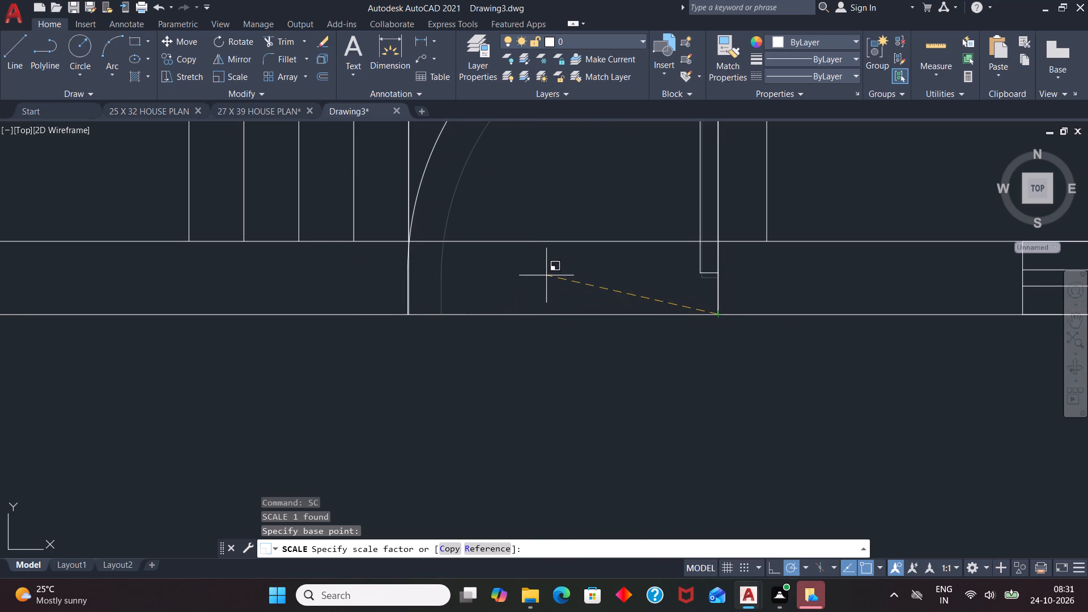
{"action": "scroll", "coordinate": [685, 330], "scroll_direction": "down", "scroll_amount": 1}
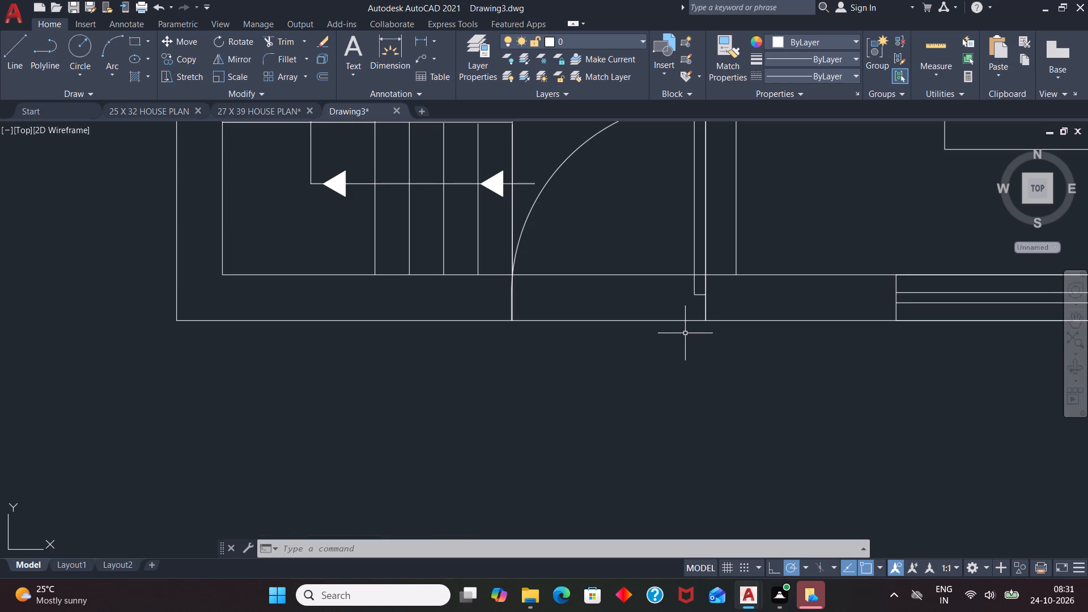
Trim the south wall's inner face line across the entrance door opening.
{"action": "type", "text": "TR"}
{"action": "key", "text": "Return"}
{"action": "key", "text": "Return"}
{"action": "left_click", "coordinate": [654, 276]}
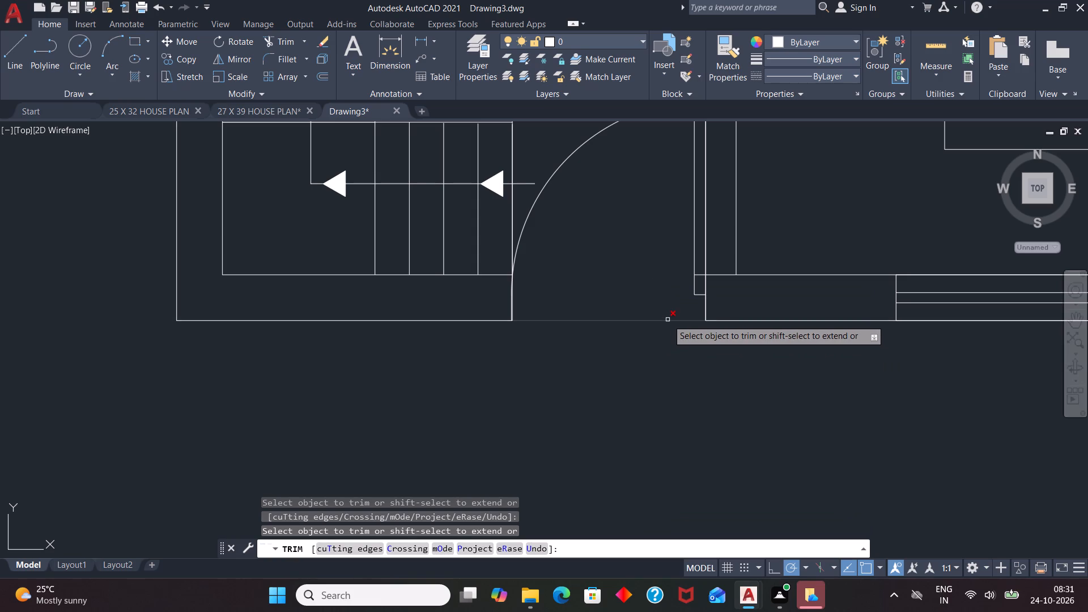
{"action": "key", "text": "Escape"}
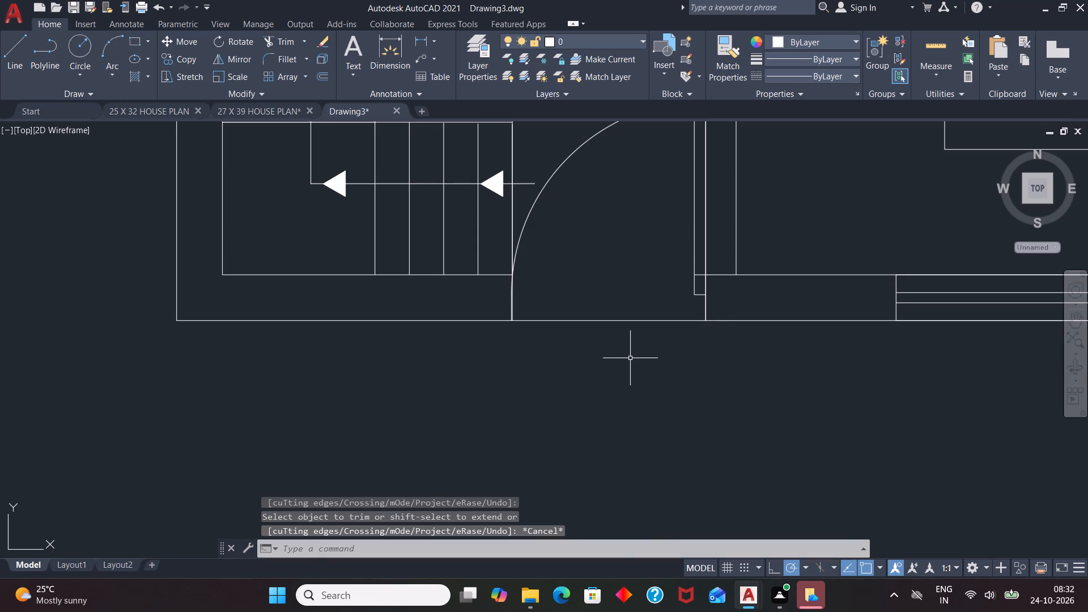
Draw a rectangle about 4'-4" wide against the south wall's outer face, outside the entrance door, as entrance steps.
{"action": "key", "text": "r"}
{"action": "key", "text": "e"}
{"action": "key", "text": "c"}
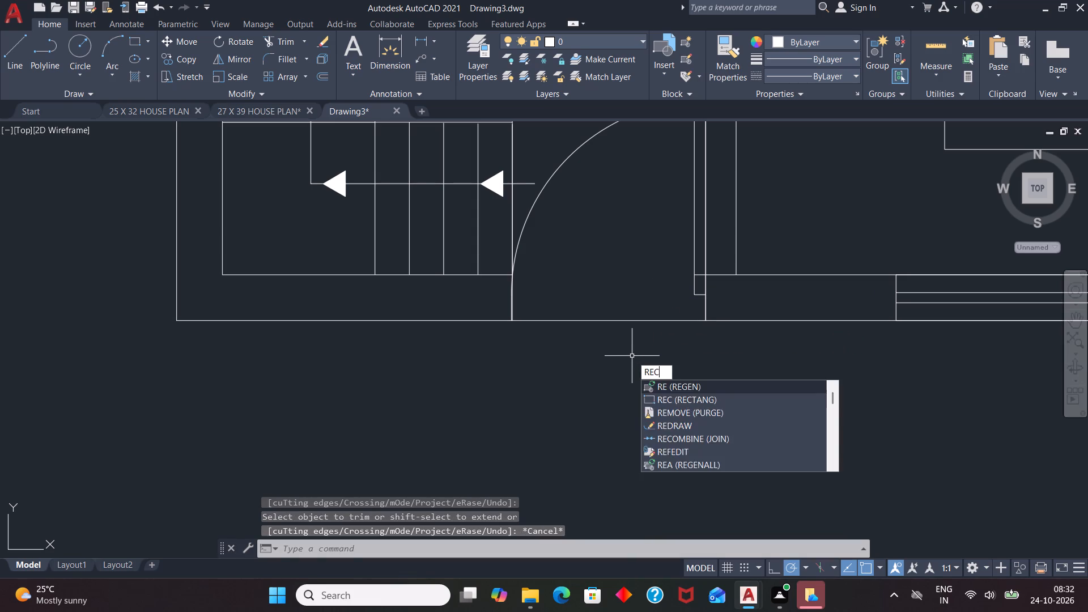
{"action": "key", "text": "Return"}
{"action": "left_click", "coordinate": [483, 322]}
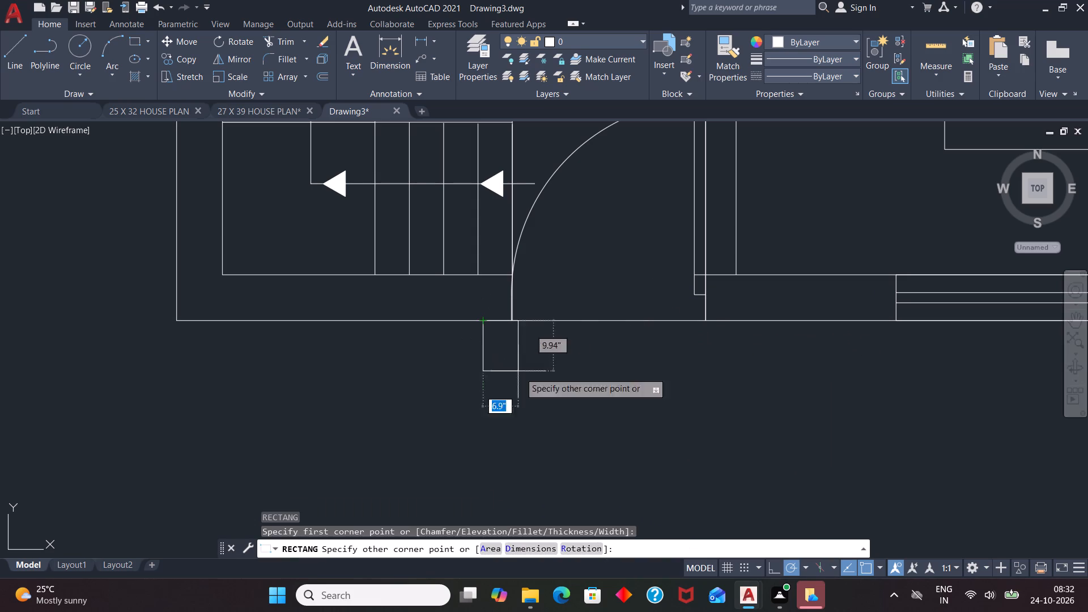
{"action": "left_click", "coordinate": [746, 404]}
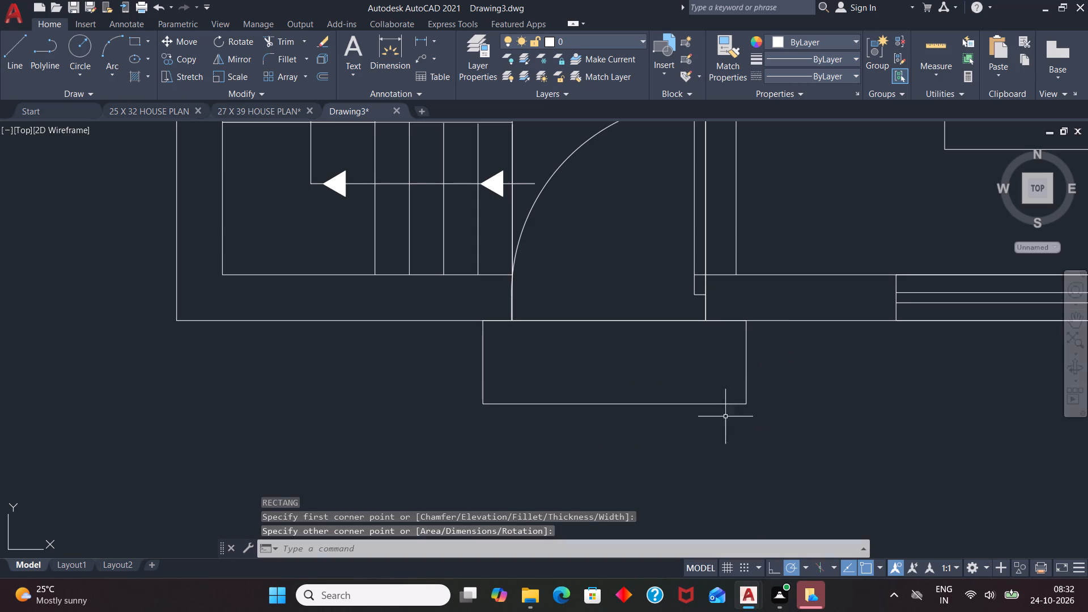
Draw a horizontal line between the midpoints of the entrance rectangle's short sides, dividing it into two steps.
{"action": "key", "text": "l"}
{"action": "key", "text": "Return"}
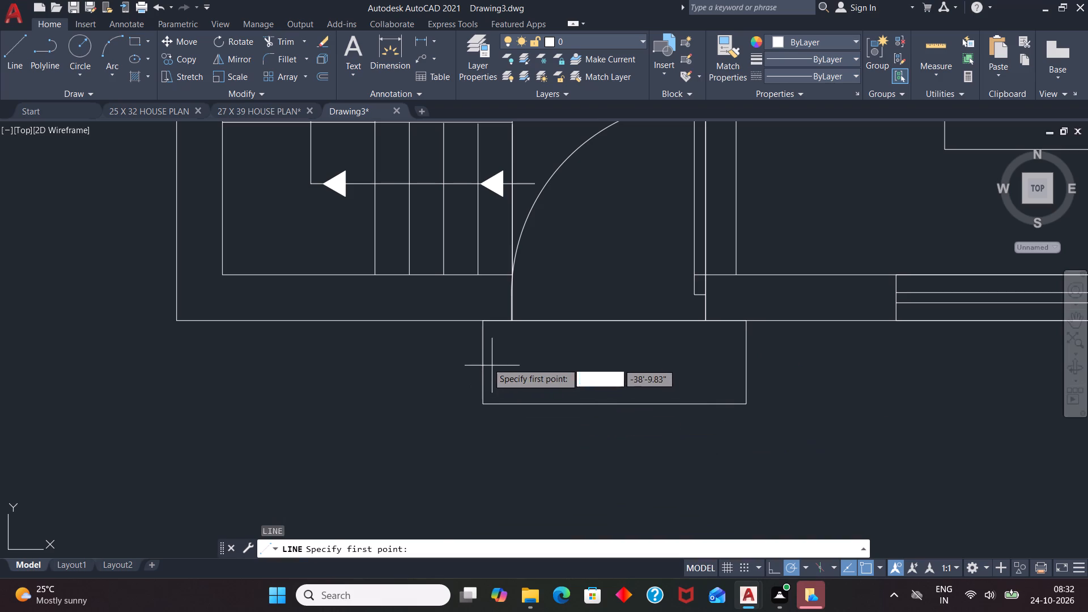
{"action": "left_click", "coordinate": [484, 360]}
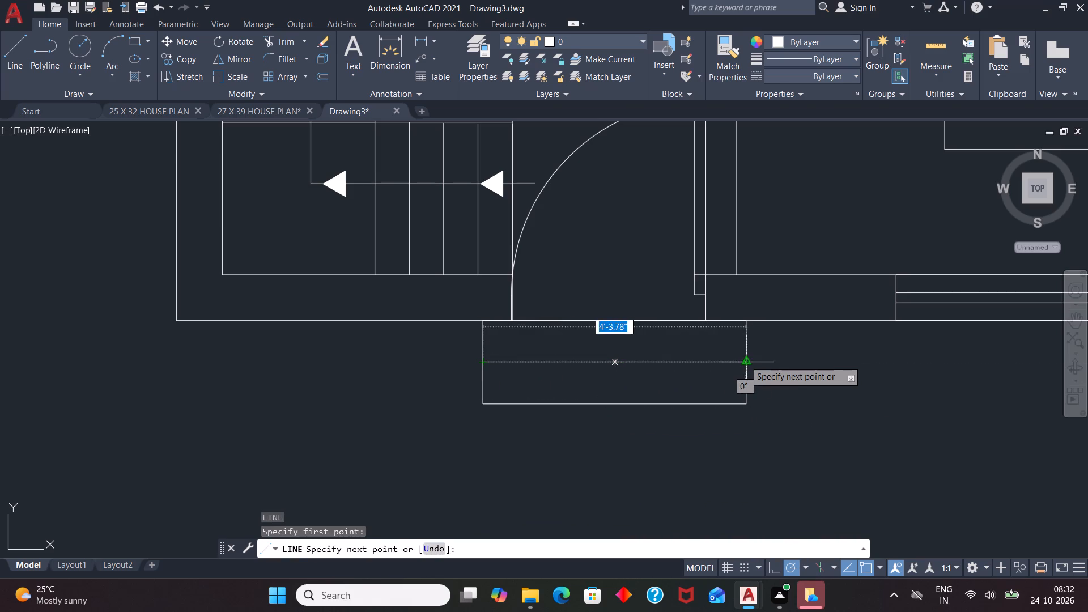
{"action": "left_click", "coordinate": [743, 360]}
{"action": "key", "text": "space"}
{"action": "key", "text": "Escape"}
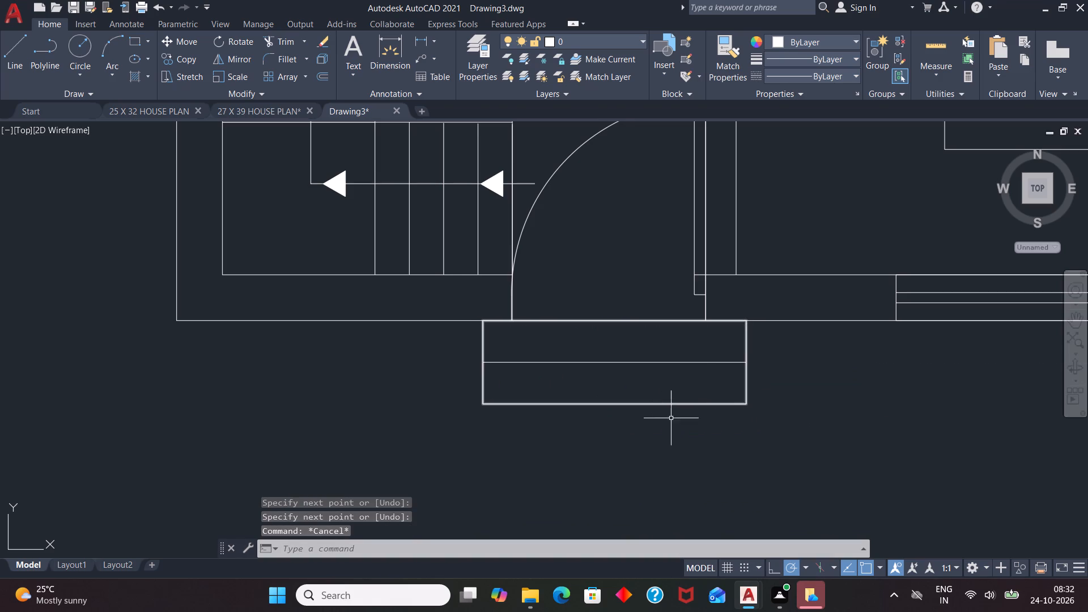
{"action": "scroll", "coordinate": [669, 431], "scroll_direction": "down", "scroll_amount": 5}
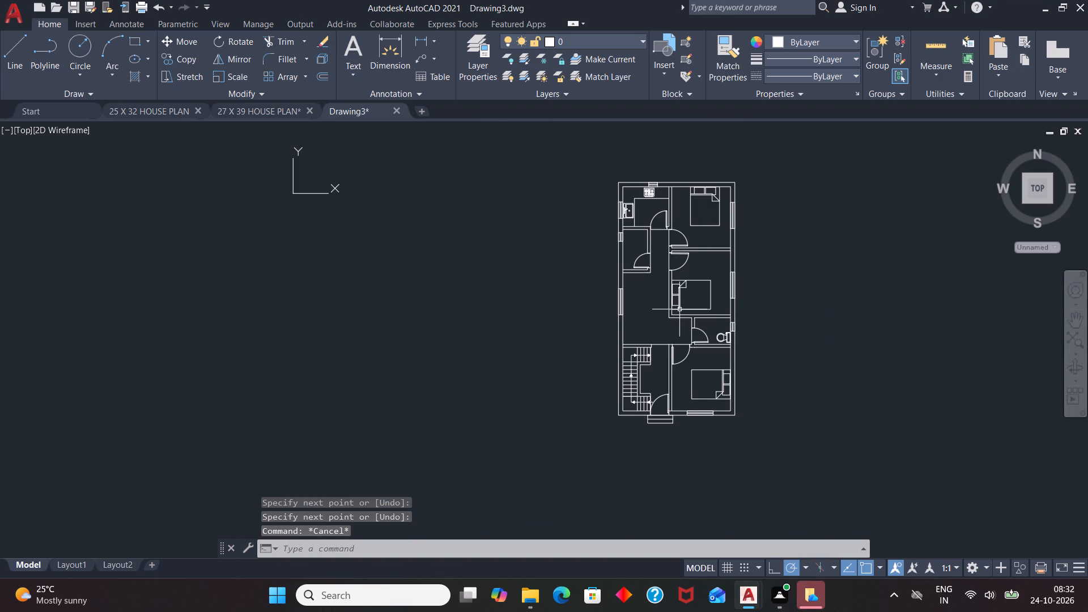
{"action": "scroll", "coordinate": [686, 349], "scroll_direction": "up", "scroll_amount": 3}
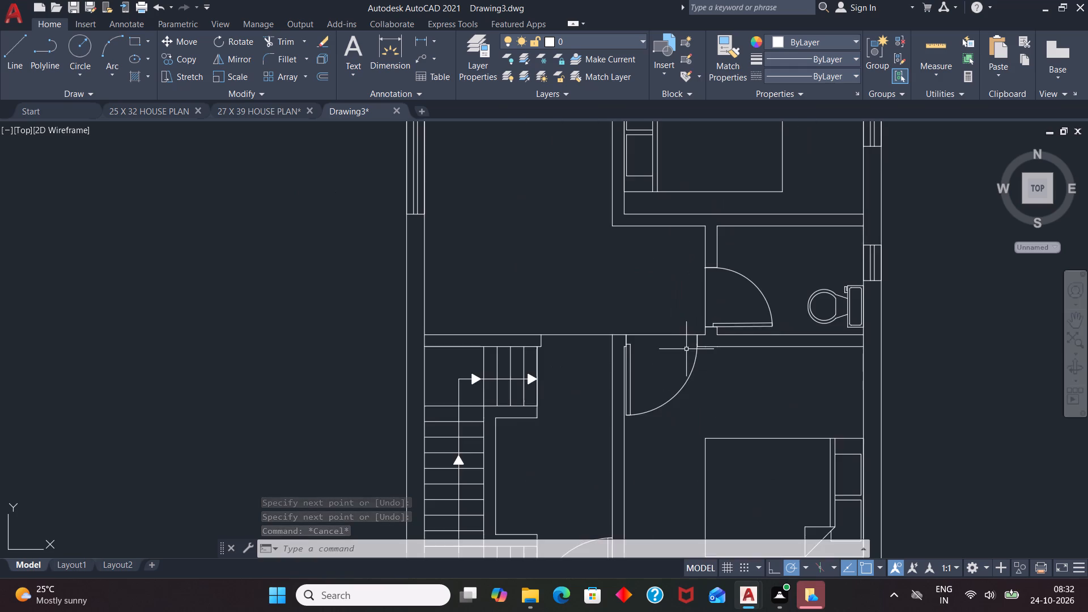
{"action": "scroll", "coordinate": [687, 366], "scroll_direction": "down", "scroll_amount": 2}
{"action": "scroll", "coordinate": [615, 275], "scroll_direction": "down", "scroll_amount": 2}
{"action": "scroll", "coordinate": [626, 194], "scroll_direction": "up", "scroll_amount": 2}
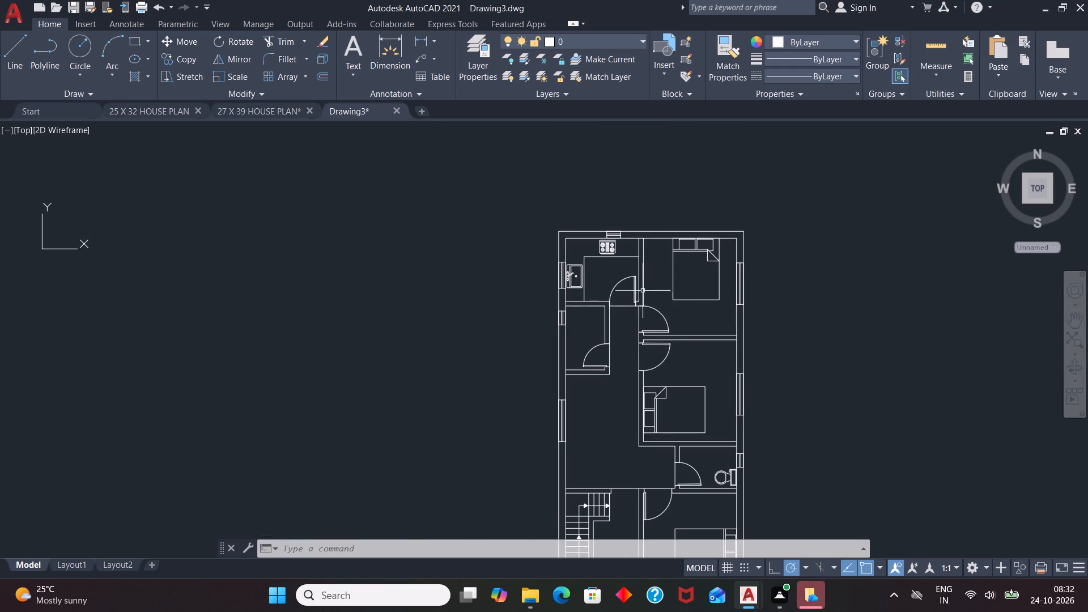
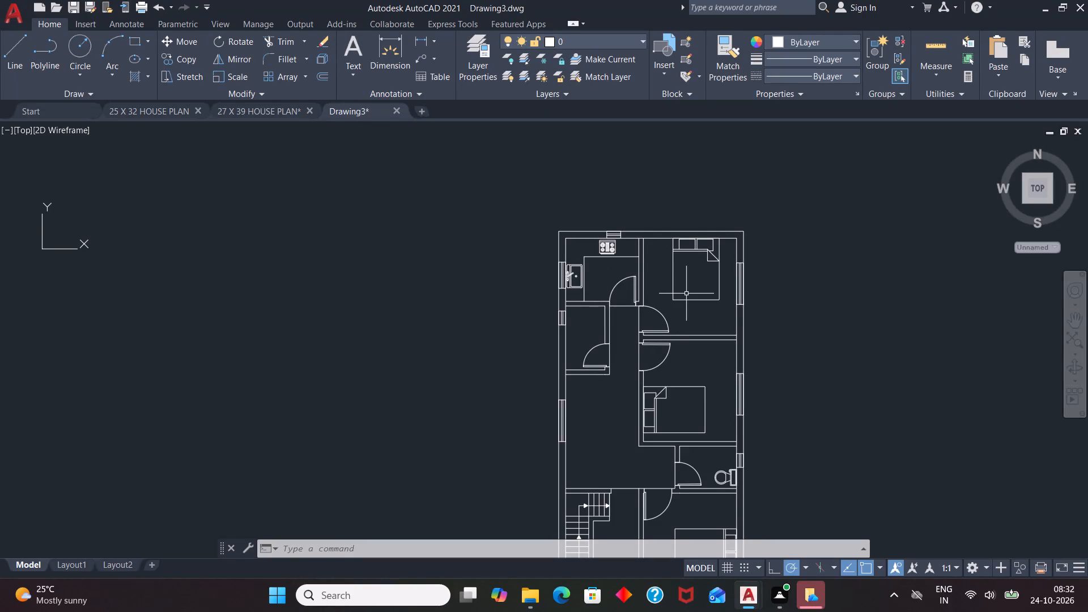
Look over the floor plan's rooms, from the kitchen down to the staircase and entrance.
{"action": "scroll", "coordinate": [609, 245], "scroll_direction": "down", "scroll_amount": 2}
{"action": "scroll", "coordinate": [644, 337], "scroll_direction": "up", "scroll_amount": 3}
{"action": "scroll", "coordinate": [649, 358], "scroll_direction": "down", "scroll_amount": 1}
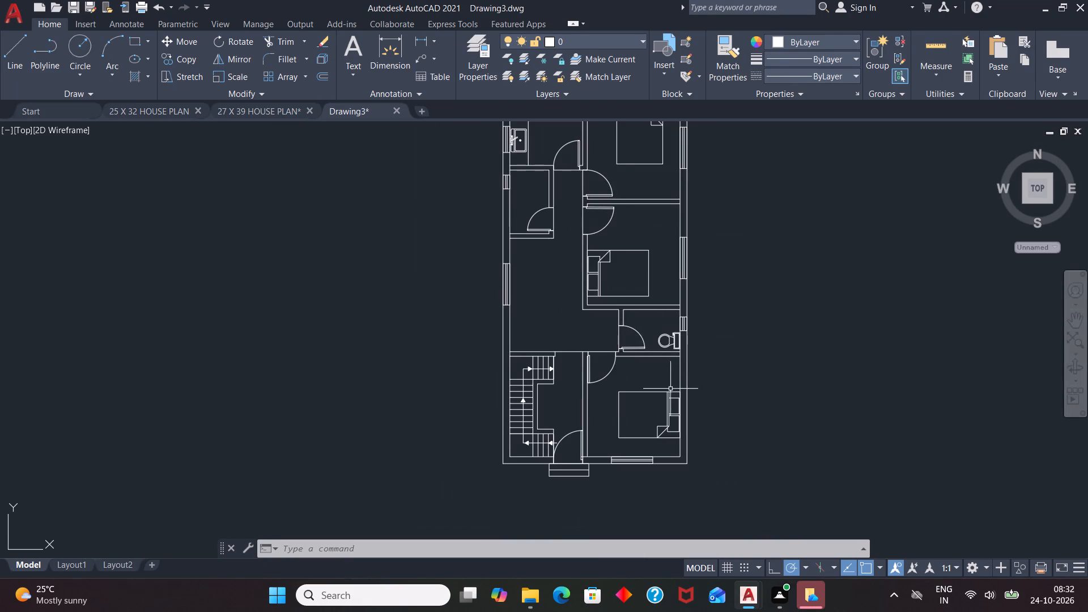
{"action": "scroll", "coordinate": [651, 378], "scroll_direction": "down", "scroll_amount": 1}
{"action": "scroll", "coordinate": [613, 261], "scroll_direction": "up", "scroll_amount": 3}
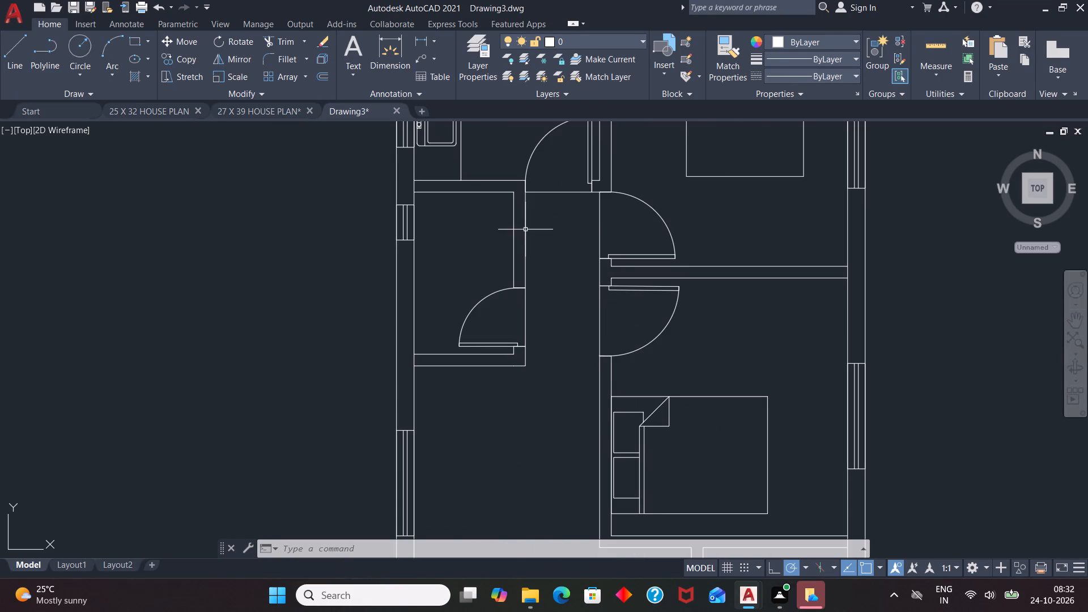
{"action": "scroll", "coordinate": [545, 279], "scroll_direction": "down", "scroll_amount": 1}
{"action": "scroll", "coordinate": [537, 136], "scroll_direction": "up", "scroll_amount": 1}
{"action": "scroll", "coordinate": [530, 386], "scroll_direction": "down", "scroll_amount": 2}
{"action": "scroll", "coordinate": [527, 302], "scroll_direction": "up", "scroll_amount": 1}
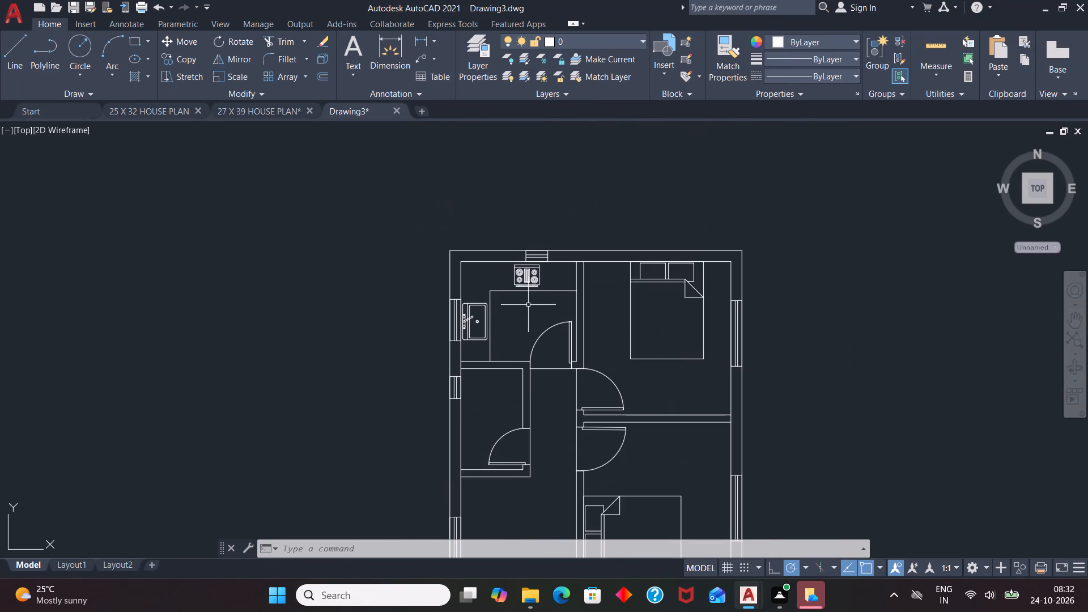
Add a multiline text label in the kitchen, 4" high, reading KITCHEN with 7'-11" X 6'-10" on the second line.
{"action": "key", "text": "t"}
{"action": "key", "text": "Return"}
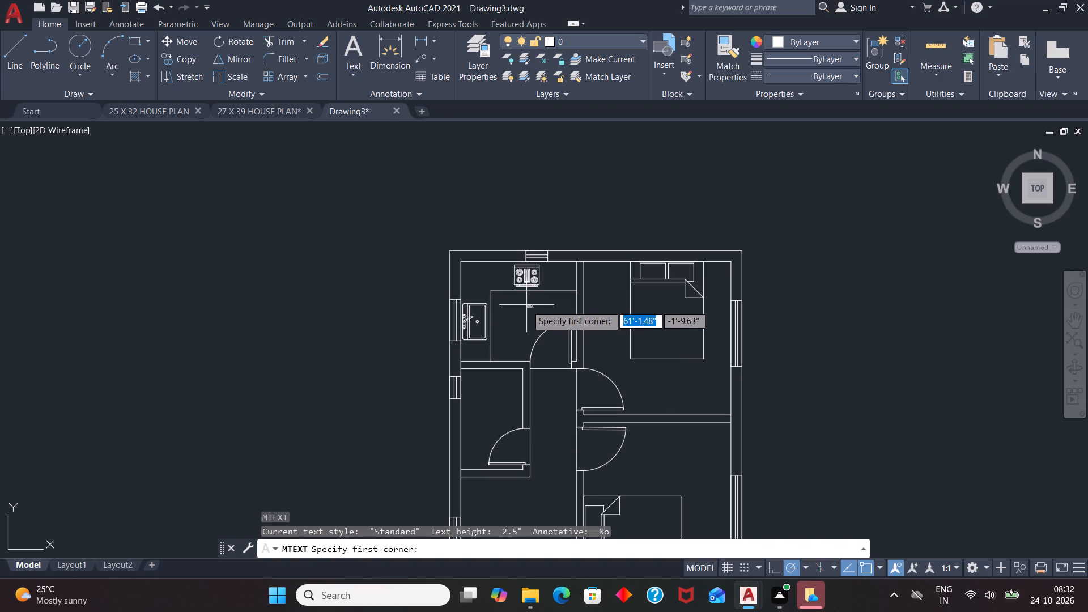
{"action": "scroll", "coordinate": [523, 302], "scroll_direction": "up", "scroll_amount": 2}
{"action": "left_click", "coordinate": [461, 311]}
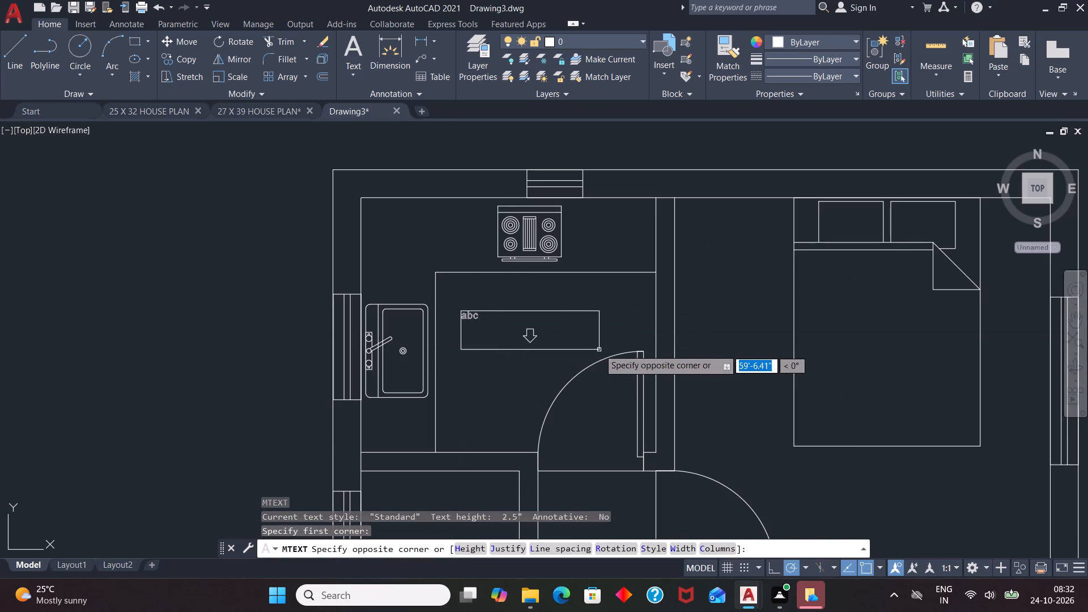
{"action": "left_click", "coordinate": [600, 349]}
{"action": "left_click", "coordinate": [166, 51]}
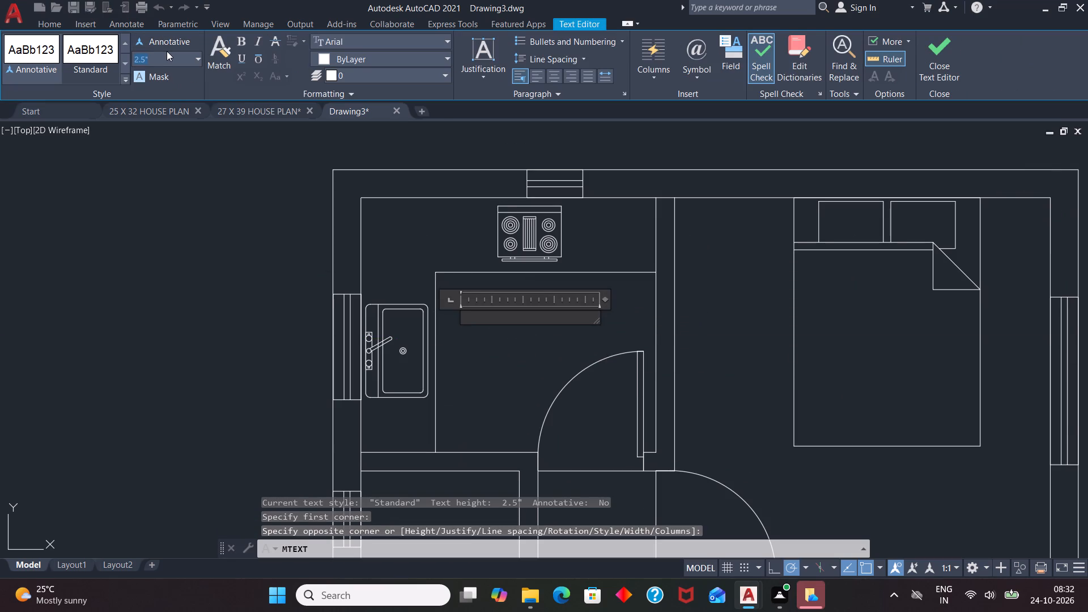
{"action": "key", "text": "BackSpace"}
{"action": "key", "text": "5"}
{"action": "key", "text": "BackSpace"}
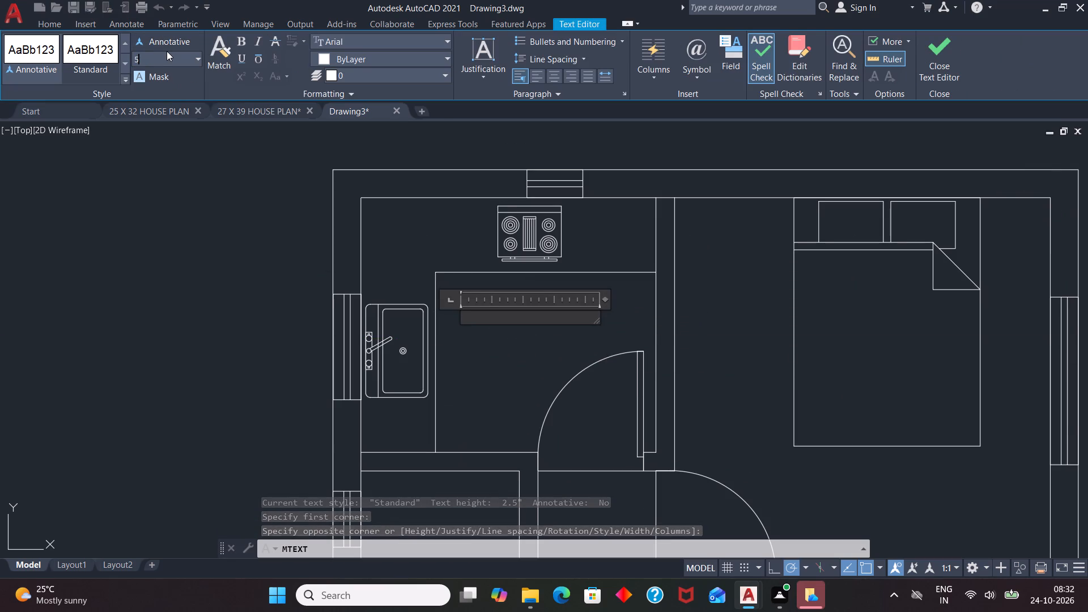
{"action": "key", "text": "BackSpace"}
{"action": "key", "text": "BackSpace"}
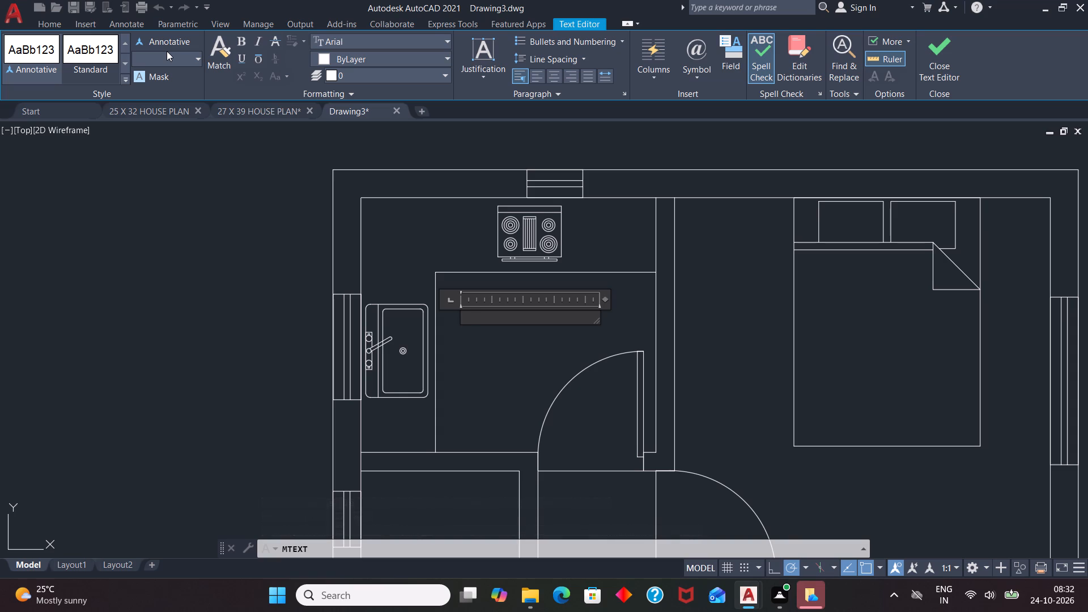
{"action": "key", "text": "4"}
{"action": "key", "text": "Return"}
{"action": "type", "text": "KITCHEN"}
{"action": "key", "text": "Return"}
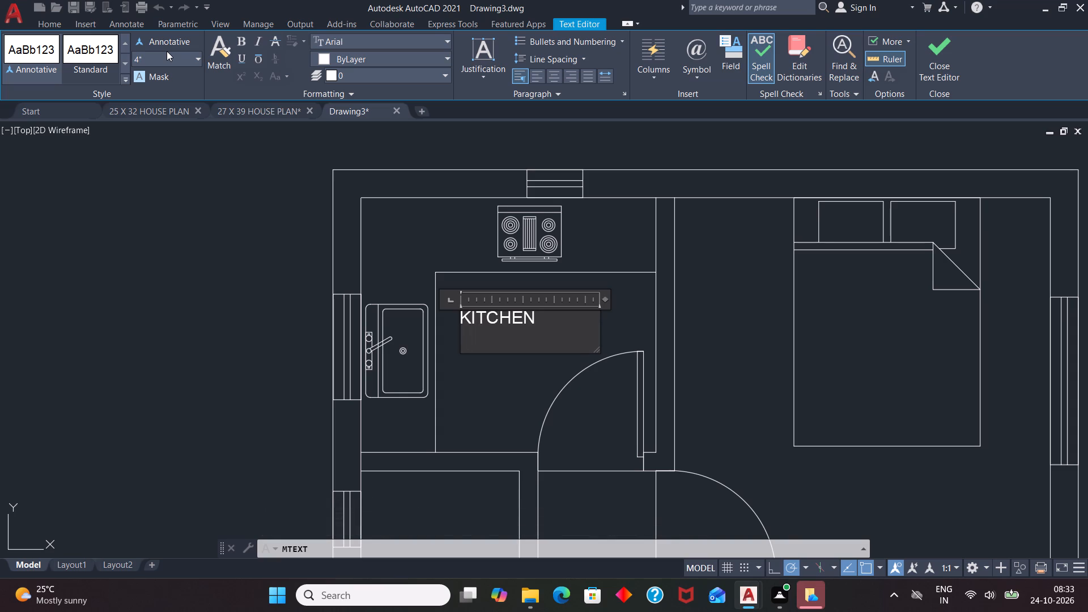
{"action": "type", "text": "7'-11\" X"}
{"action": "key", "text": "space"}
{"action": "type", "text": "6'-10\""}
{"action": "left_click", "coordinate": [577, 367]}
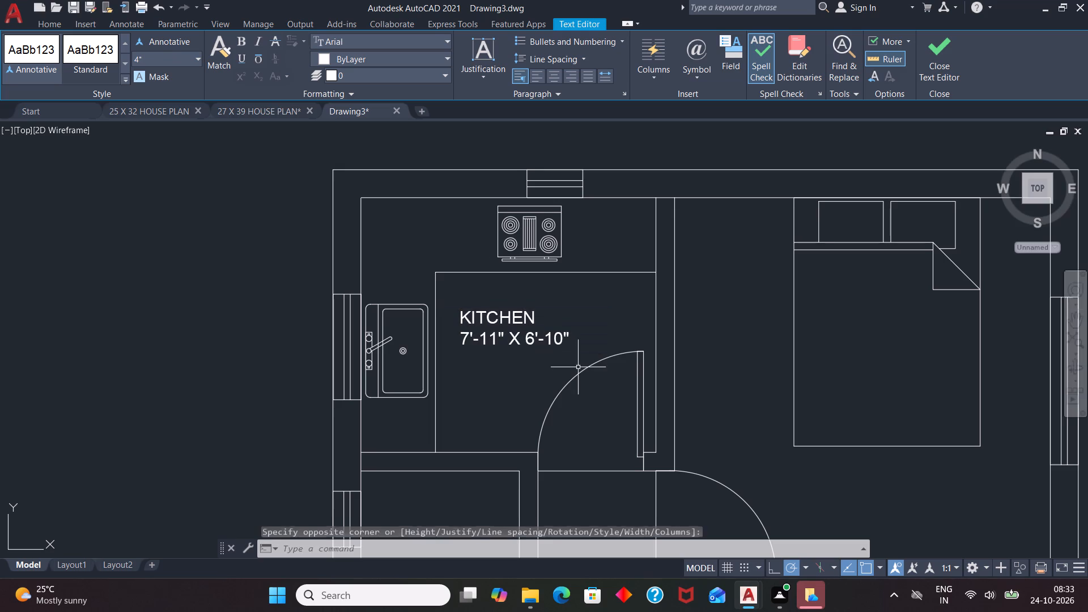
Label the bedroom beside the kitchen below its bed with 4" multiline text: BEDROOM -1, and 10'-0" X 10'-6" on the second line.
{"action": "scroll", "coordinate": [490, 273], "scroll_direction": "down", "scroll_amount": 1}
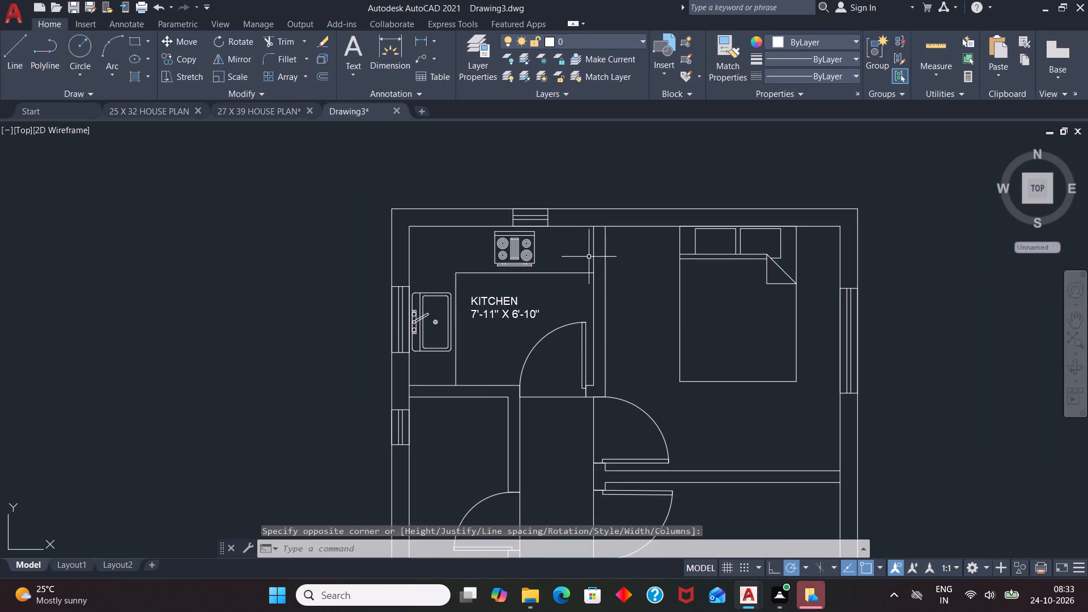
{"action": "scroll", "coordinate": [588, 275], "scroll_direction": "down", "scroll_amount": 1}
{"action": "key", "text": "t"}
{"action": "key", "text": "Return"}
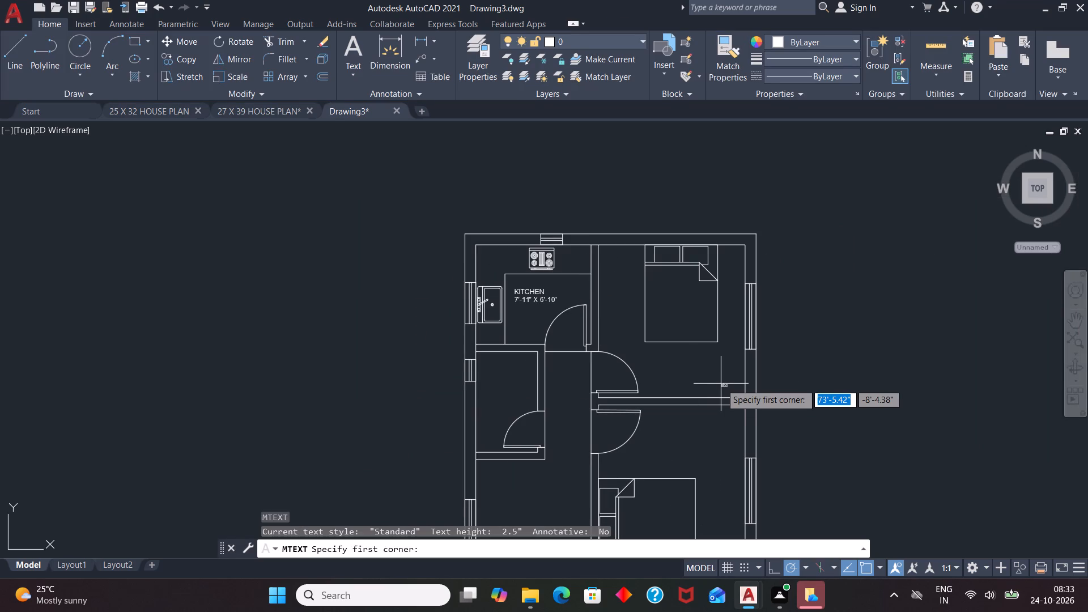
{"action": "scroll", "coordinate": [677, 373], "scroll_direction": "up", "scroll_amount": 2}
{"action": "left_click", "coordinate": [602, 328]}
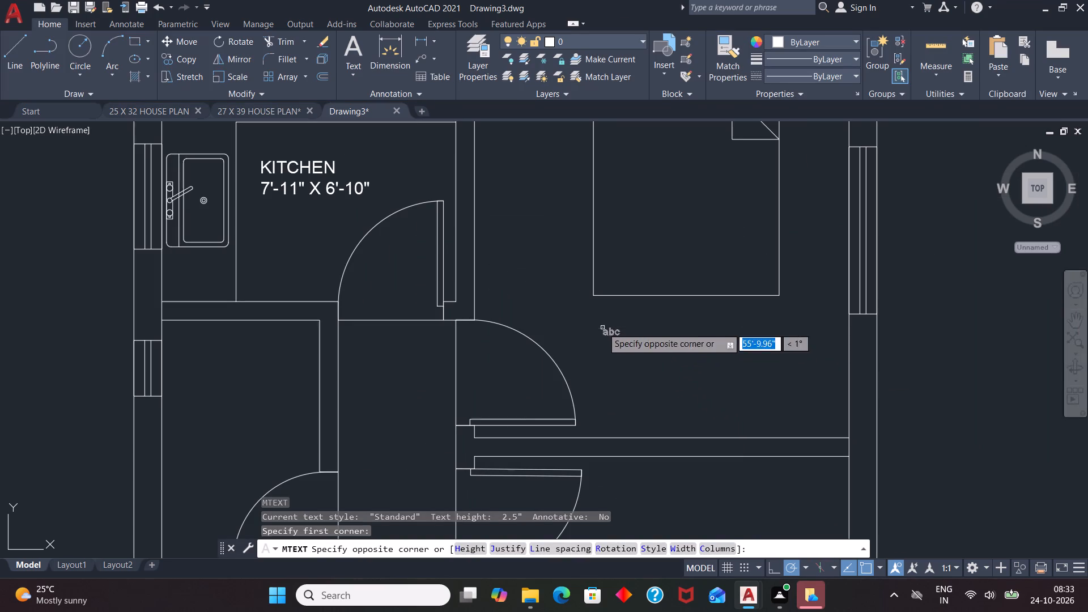
{"action": "left_click", "coordinate": [798, 364]}
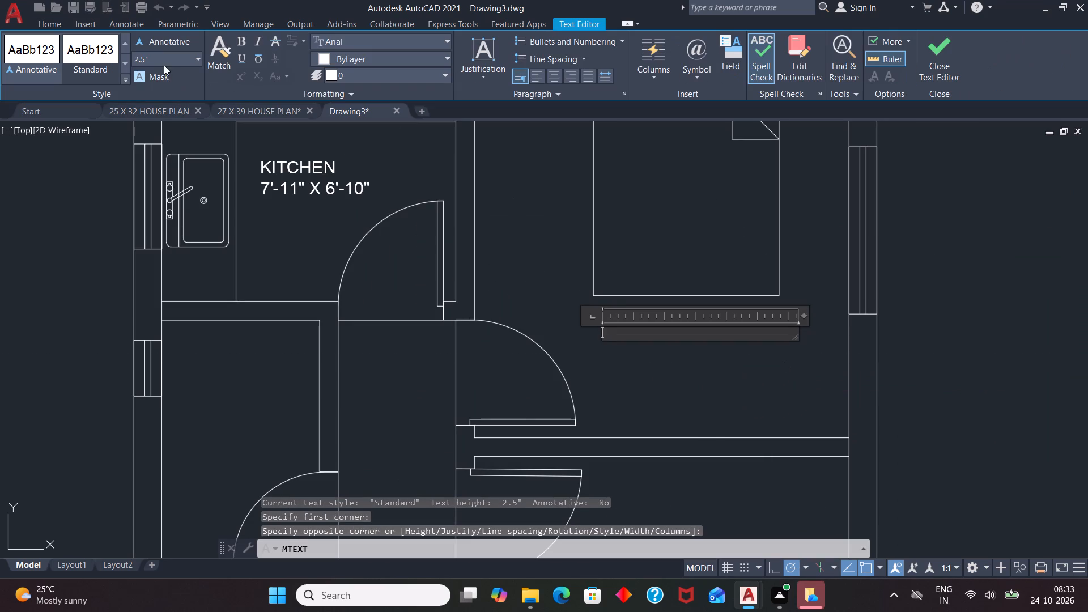
{"action": "left_click", "coordinate": [167, 62]}
{"action": "key", "text": "BackSpace"}
{"action": "key", "text": "4"}
{"action": "key", "text": "Return"}
{"action": "type", "text": "BEDROOM -"}
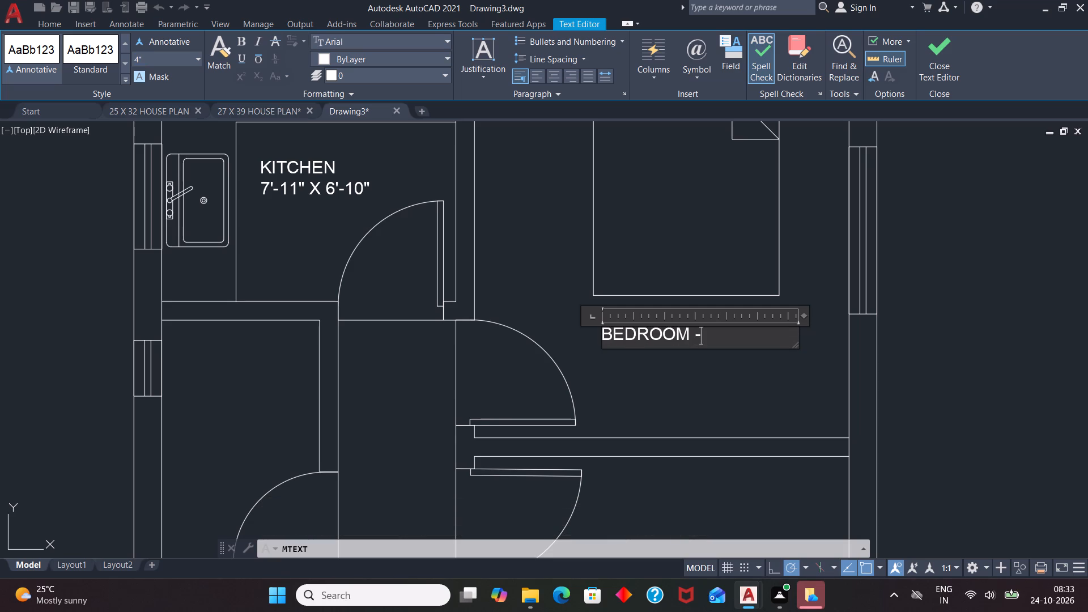
{"action": "key", "text": "1"}
{"action": "key", "text": "Return"}
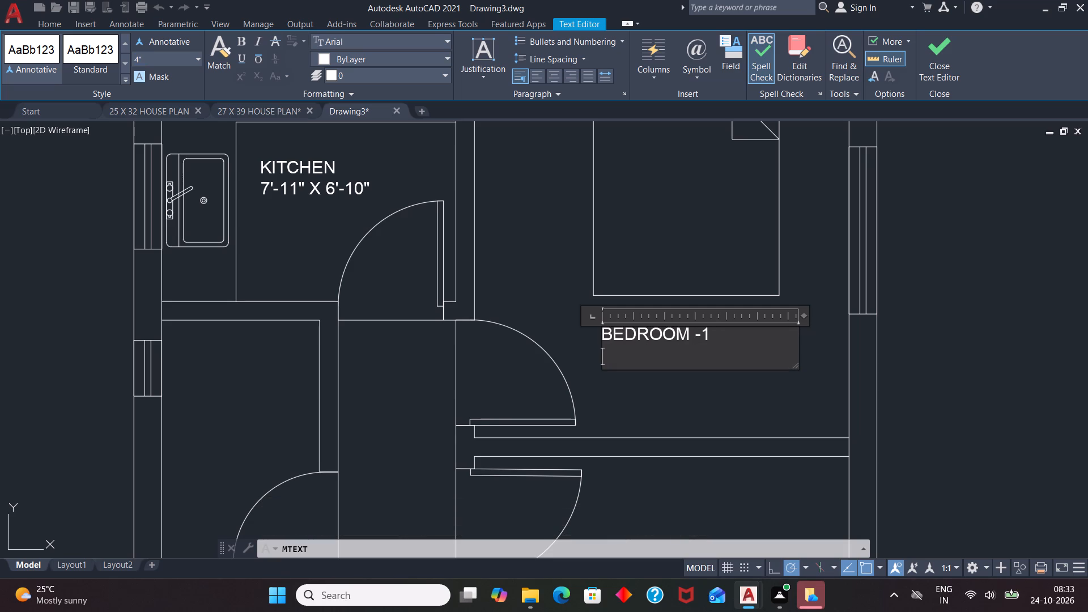
{"action": "type", "text": "10'-0\" X"}
{"action": "key", "text": "space"}
{"action": "type", "text": "10'-"}
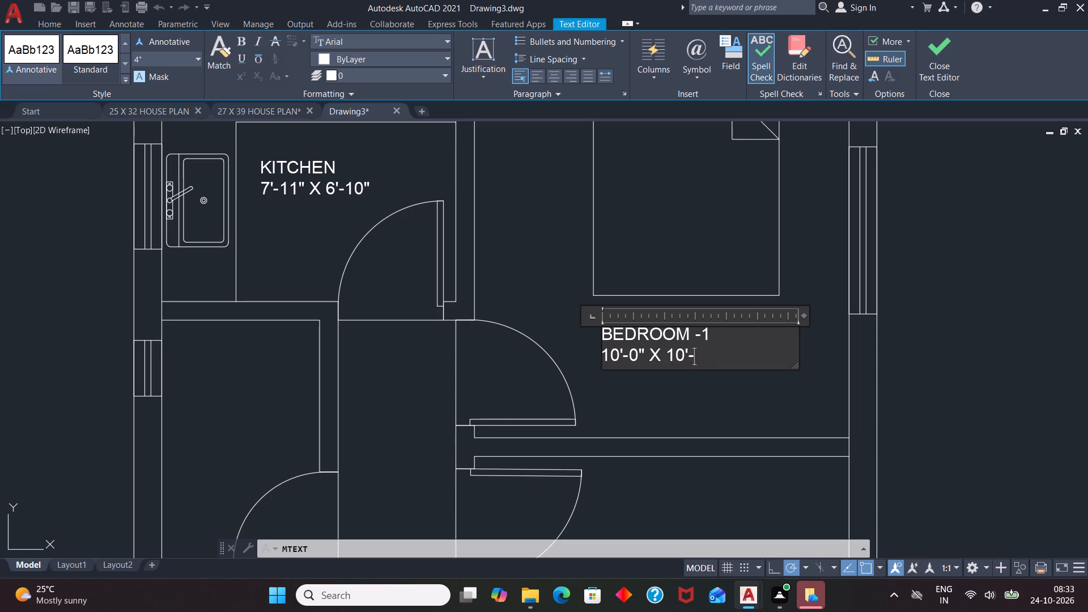
{"action": "key", "text": "6"}
{"action": "key", "text": "shift+quotedbl"}
{"action": "scroll", "coordinate": [169, 59], "scroll_direction": "down", "scroll_amount": 2}
{"action": "scroll", "coordinate": [589, 174], "scroll_direction": "down", "scroll_amount": 2}
{"action": "left_click", "coordinate": [606, 308]}
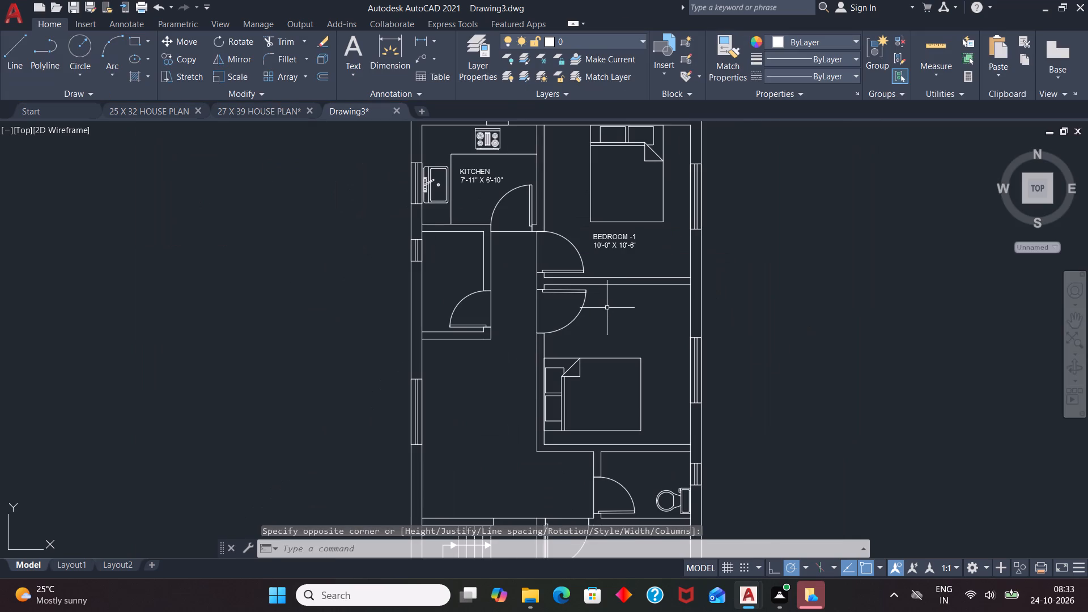
Label the middle bedroom above its bed with 4" multiline text: BEDROOM -2, and 10'-0" X 11'-0" on the second line.
{"action": "key", "text": "t"}
{"action": "key", "text": "Return"}
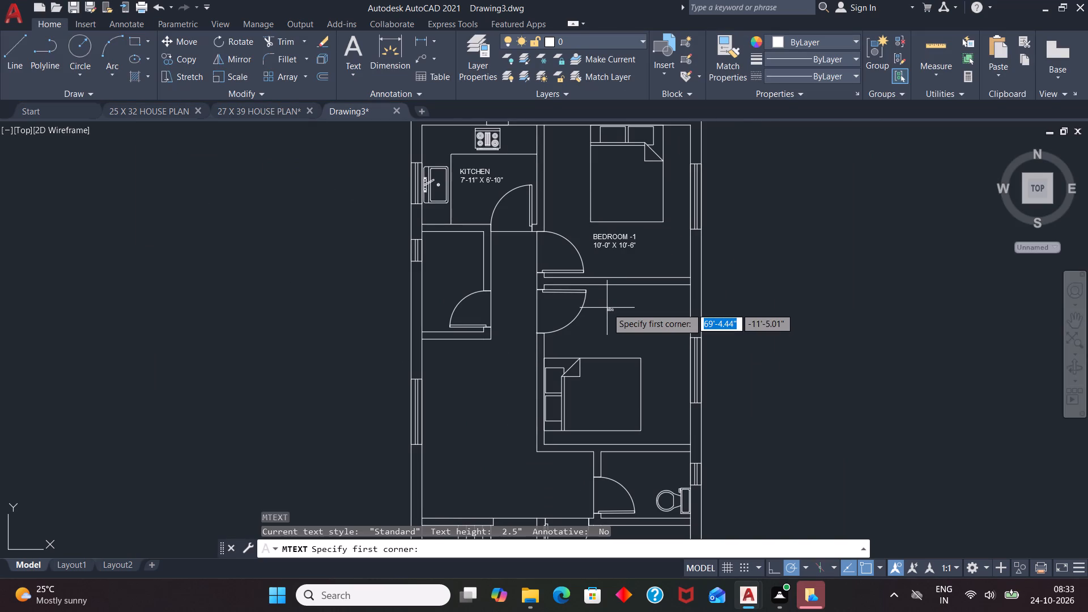
{"action": "scroll", "coordinate": [607, 307], "scroll_direction": "up", "scroll_amount": 2}
{"action": "left_click", "coordinate": [577, 312]}
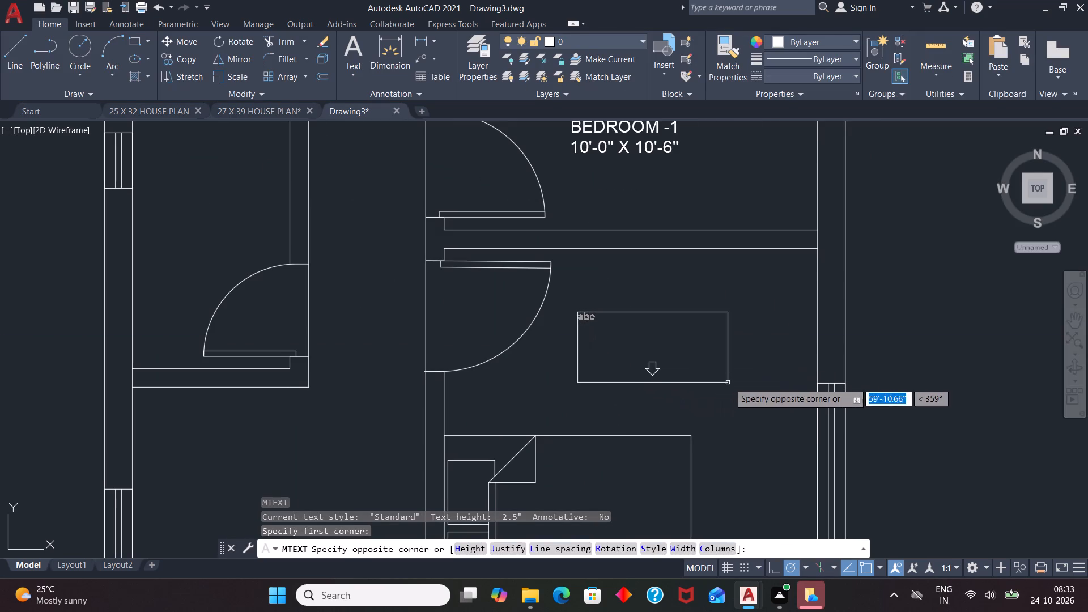
{"action": "left_click", "coordinate": [737, 380]}
{"action": "left_click", "coordinate": [172, 63]}
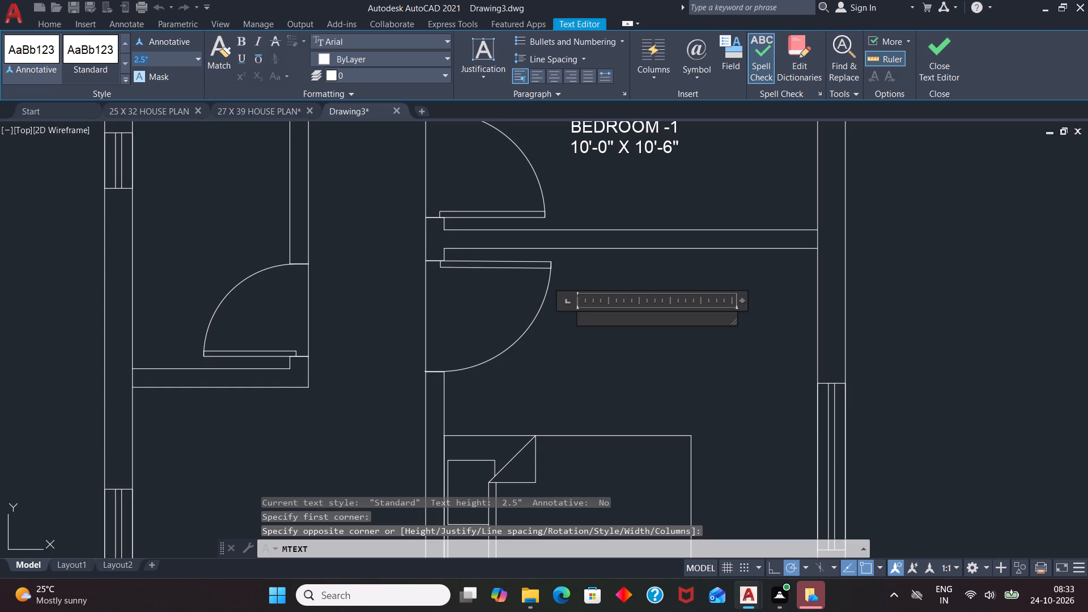
{"action": "key", "text": "BackSpace"}
{"action": "key", "text": "4"}
{"action": "key", "text": "Return"}
{"action": "type", "text": "BEDROOM -2"}
{"action": "key", "text": "Return"}
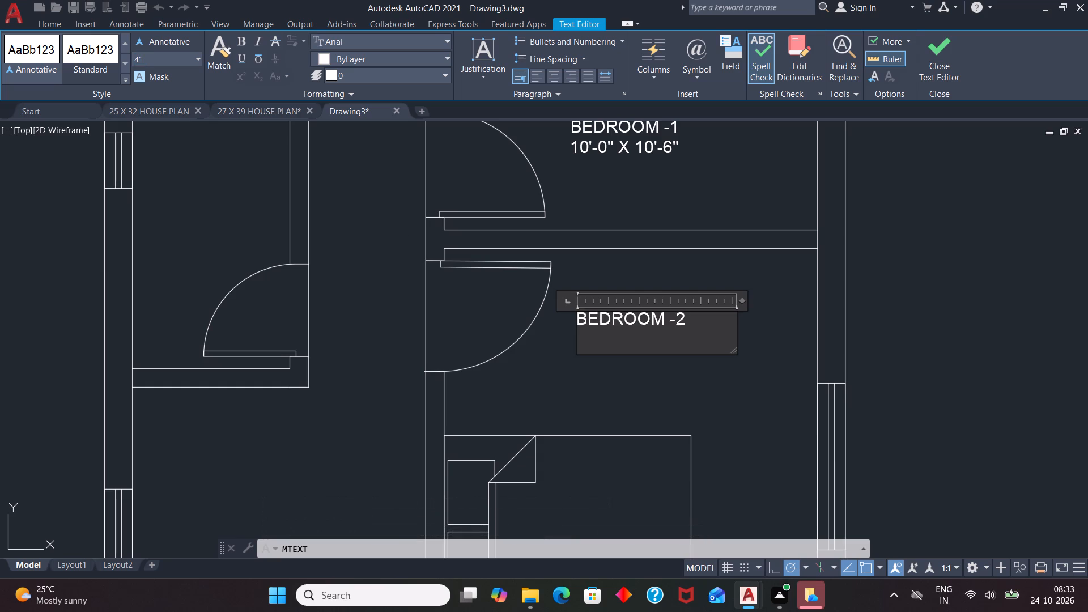
{"action": "type", "text": "10'-"}
{"action": "type", "text": "0\""}
{"action": "key", "text": "space"}
{"action": "type", "text": "X"}
{"action": "key", "text": "space"}
{"action": "type", "text": "11'-0\""}
{"action": "scroll", "coordinate": [483, 156], "scroll_direction": "down", "scroll_amount": 3}
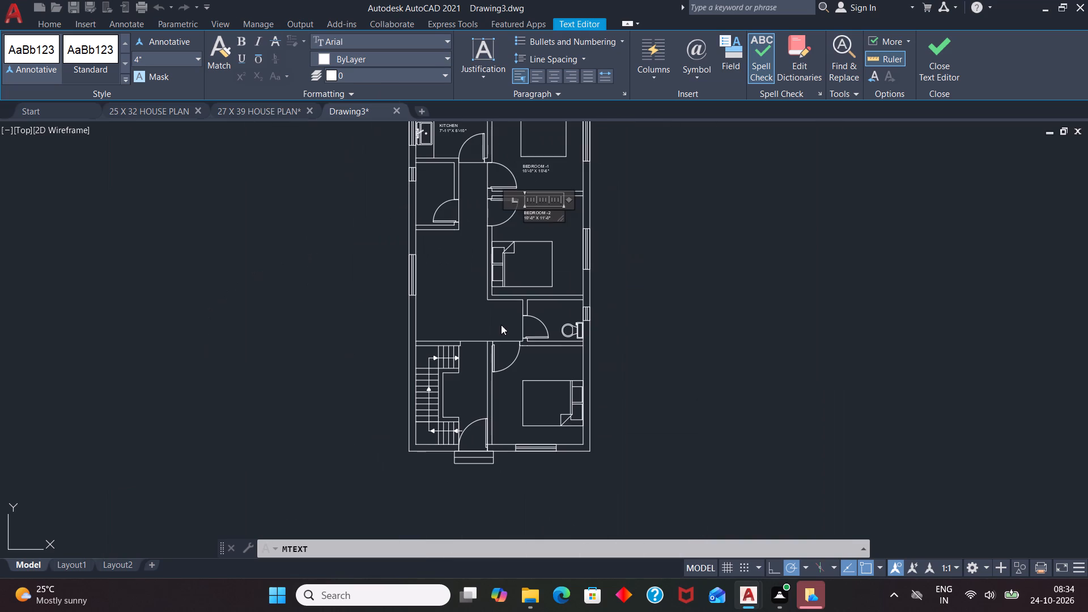
{"action": "left_click", "coordinate": [492, 313]}
Label the toilet above its door swing with 4" multiline text: TOILET, and 6'-2" X 4'-7" on the second line.
{"action": "scroll", "coordinate": [540, 261], "scroll_direction": "up", "scroll_amount": 2}
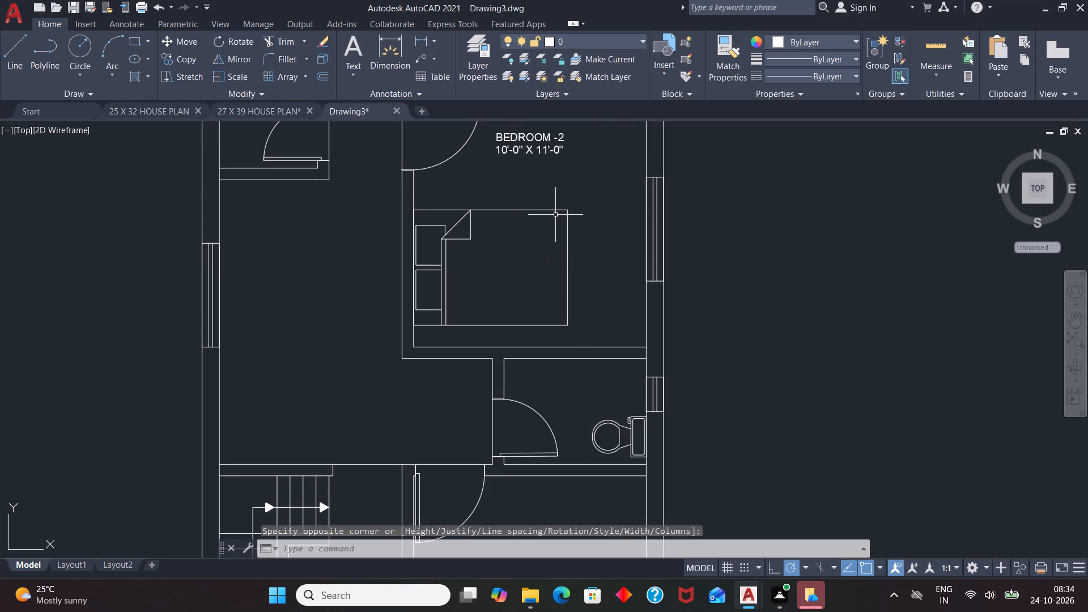
{"action": "scroll", "coordinate": [559, 237], "scroll_direction": "down", "scroll_amount": 1}
{"action": "scroll", "coordinate": [566, 331], "scroll_direction": "up", "scroll_amount": 2}
{"action": "key", "text": "t"}
{"action": "key", "text": "Return"}
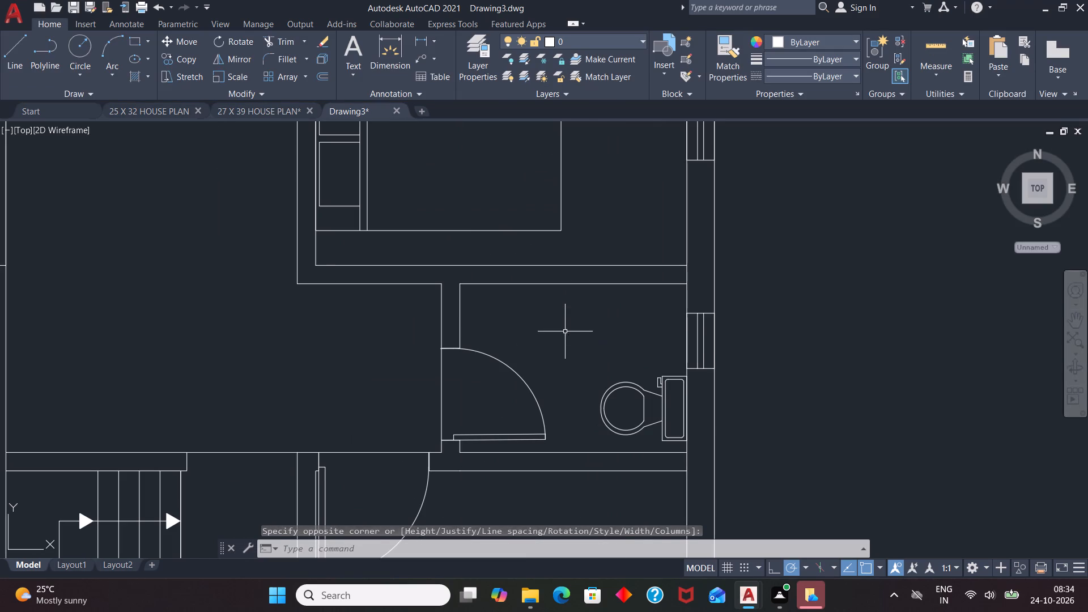
{"action": "left_click", "coordinate": [524, 303]}
{"action": "left_click", "coordinate": [652, 345]}
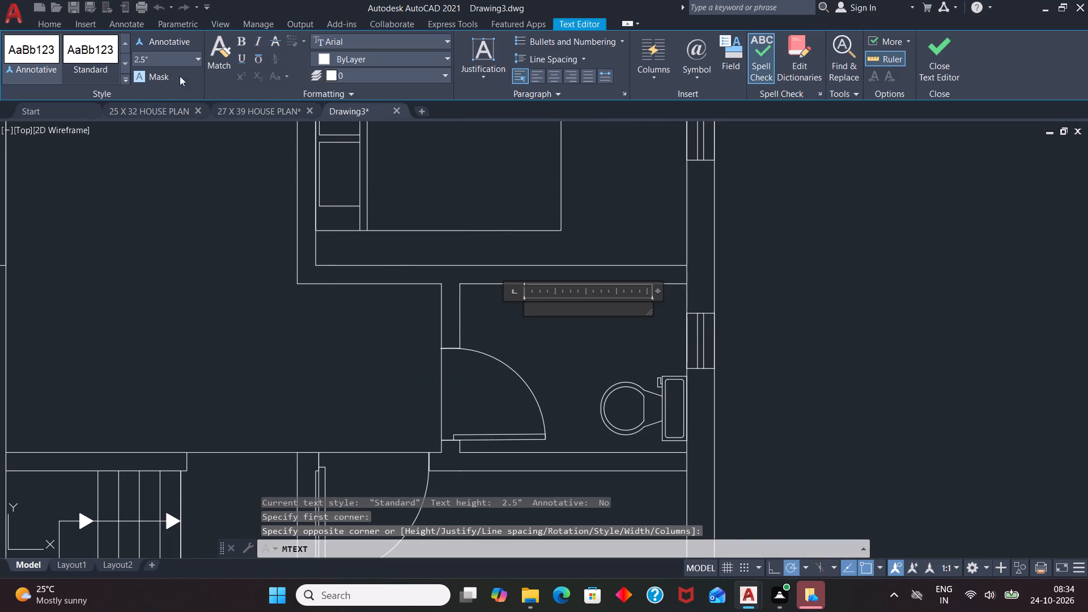
{"action": "left_click", "coordinate": [187, 59]}
{"action": "key", "text": "BackSpace"}
{"action": "key", "text": "4"}
{"action": "key", "text": "Return"}
{"action": "type", "text": "TOILET"}
{"action": "key", "text": "Return"}
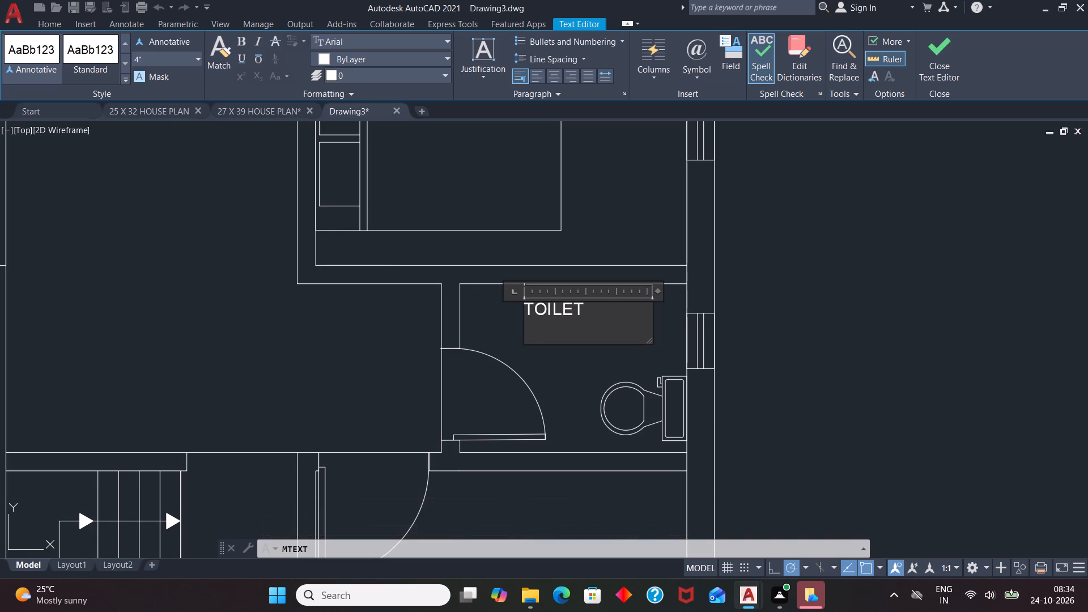
{"action": "type", "text": "6'-2"}
{"action": "type", "text": "\" X"}
{"action": "key", "text": "space"}
{"action": "type", "text": "4'-"}
{"action": "type", "text": "7\""}
{"action": "left_click", "coordinate": [481, 230]}
Label the bedroom below the toilet, above its bed, with 4" multiline text: BEDROOM -3, and 10'-0" X 11'-0" on the second line.
{"action": "scroll", "coordinate": [622, 271], "scroll_direction": "down", "scroll_amount": 2}
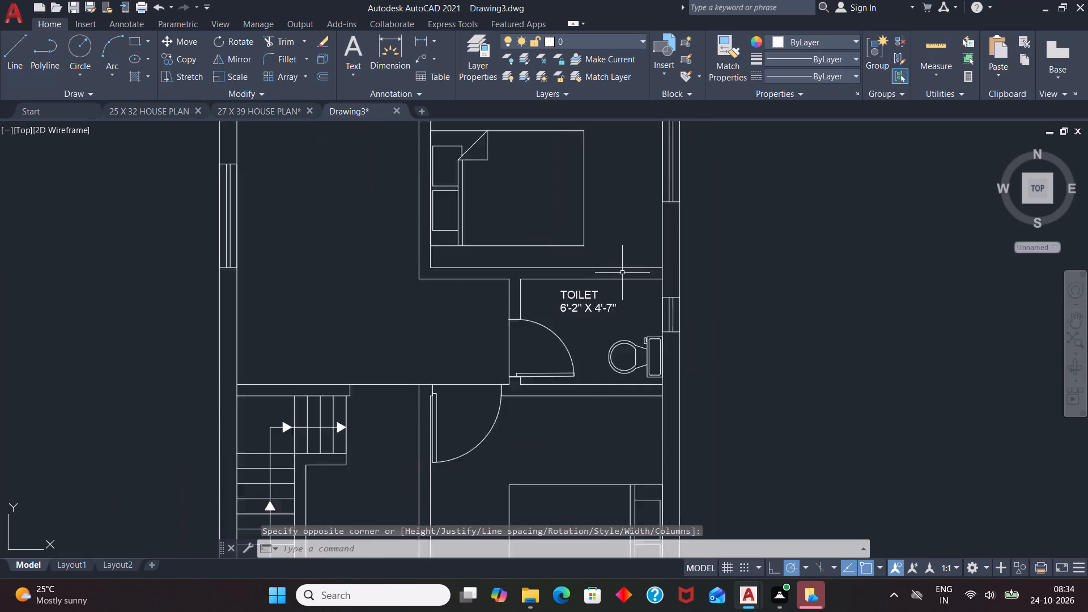
{"action": "scroll", "coordinate": [601, 241], "scroll_direction": "down", "scroll_amount": 1}
{"action": "scroll", "coordinate": [628, 356], "scroll_direction": "up", "scroll_amount": 1}
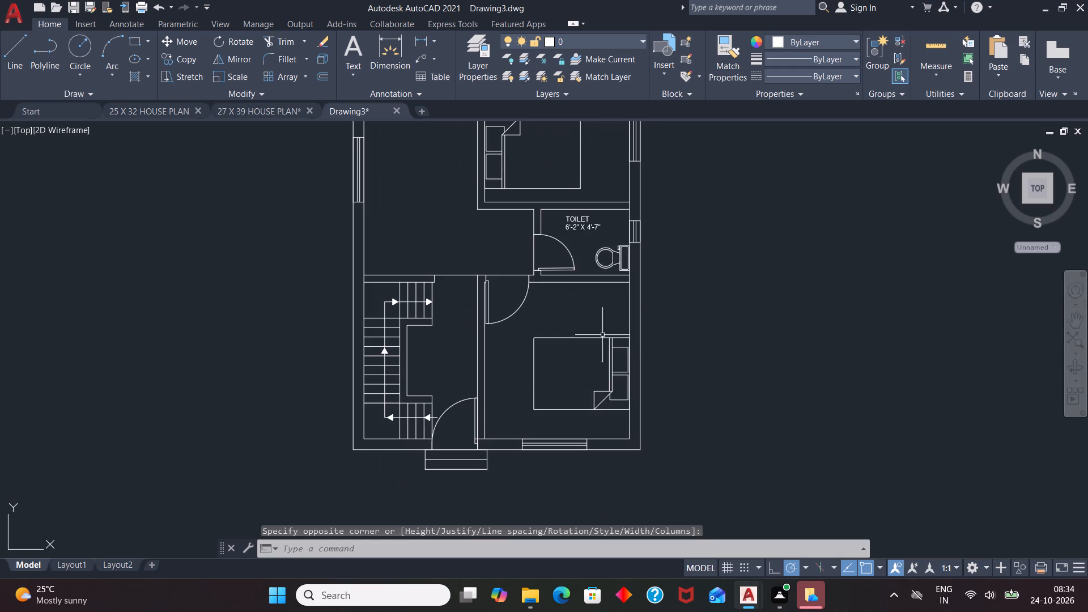
{"action": "scroll", "coordinate": [560, 280], "scroll_direction": "down", "scroll_amount": 1}
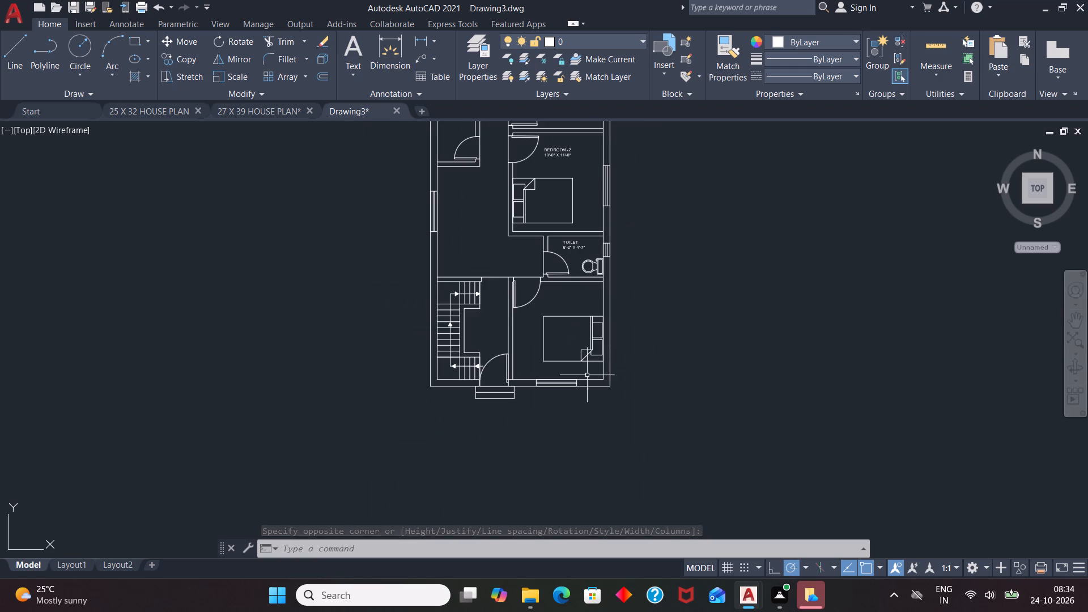
{"action": "scroll", "coordinate": [580, 274], "scroll_direction": "up", "scroll_amount": 2}
{"action": "key", "text": "t"}
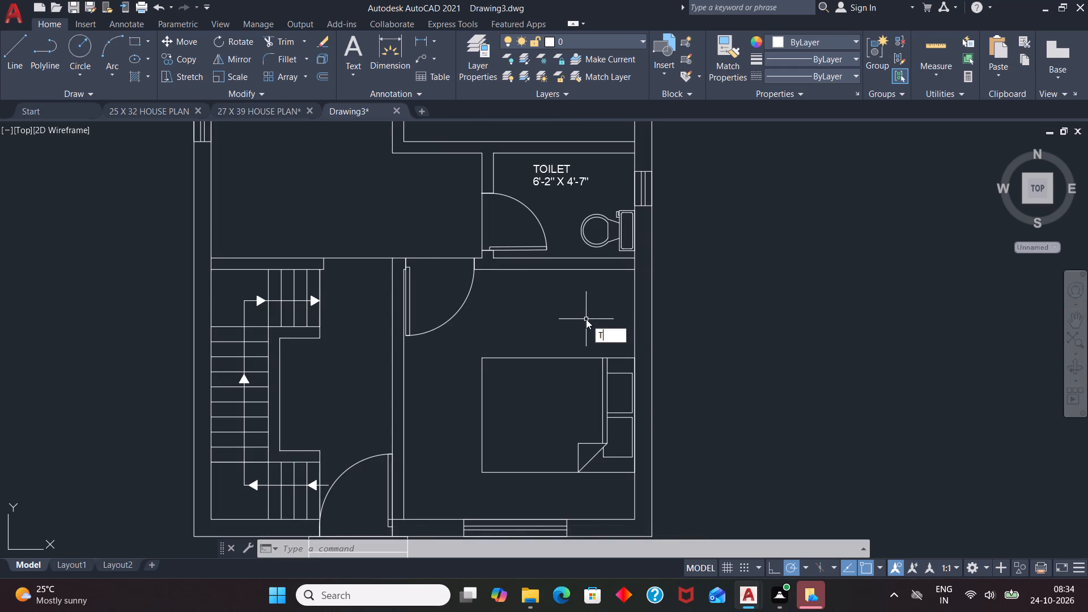
{"action": "key", "text": "Return"}
{"action": "scroll", "coordinate": [520, 303], "scroll_direction": "up", "scroll_amount": 2}
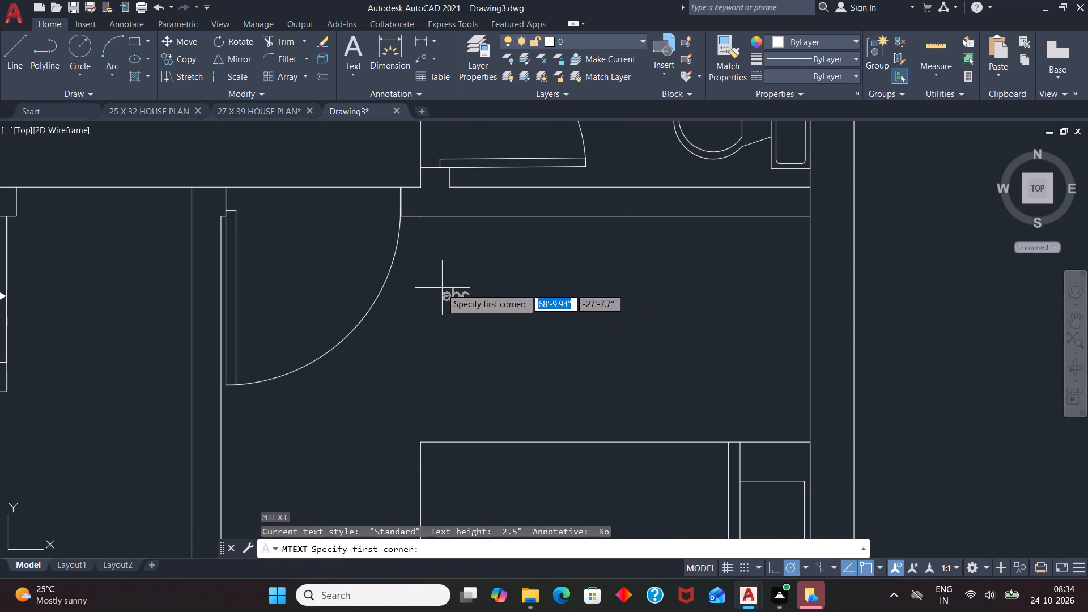
{"action": "left_click_drag", "start_coordinate": [441, 287], "coordinate": [447, 295]}
{"action": "left_click", "coordinate": [739, 384]}
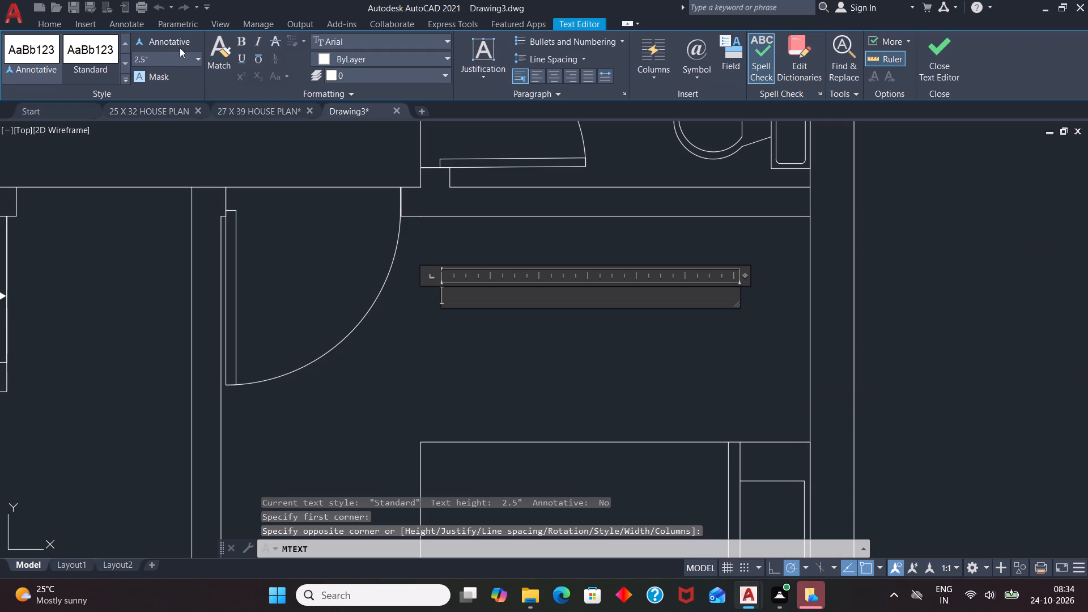
{"action": "left_click", "coordinate": [185, 59]}
{"action": "key", "text": "BackSpace"}
{"action": "key", "text": "4"}
{"action": "key", "text": "Return"}
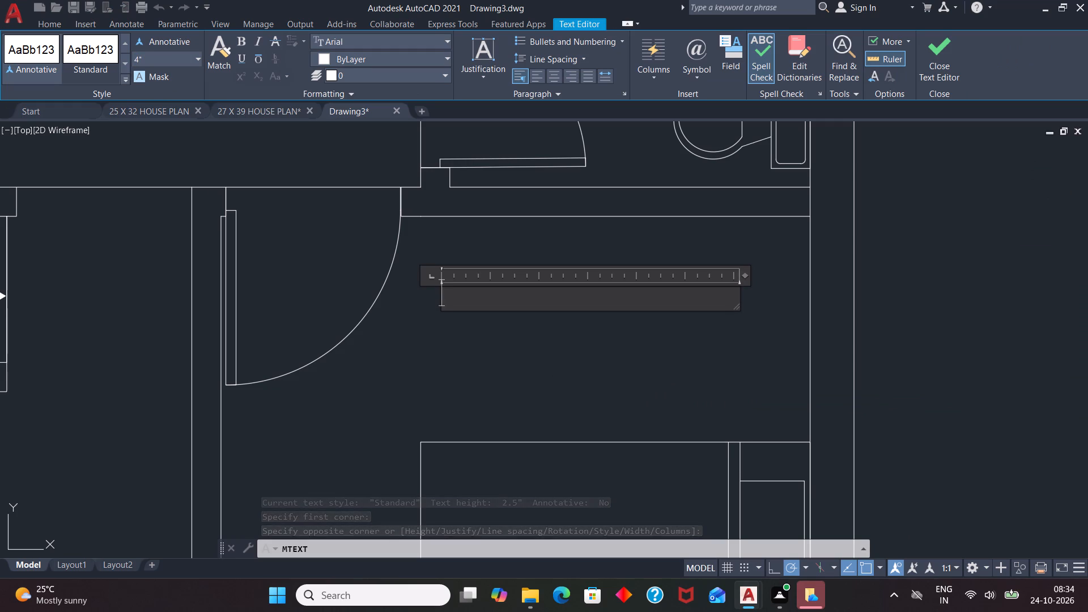
{"action": "type", "text": "BEDROOM -3"}
{"action": "key", "text": "Return"}
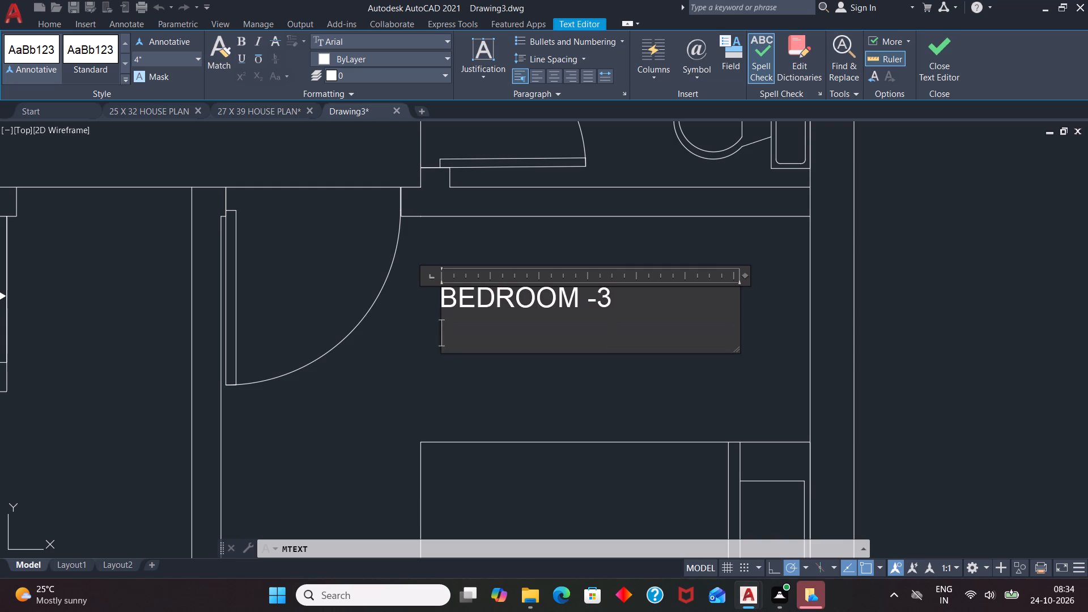
{"action": "type", "text": "10'-"}
{"action": "type", "text": "0\" X 11'-0"}
{"action": "key", "text": "shift+quotedbl"}
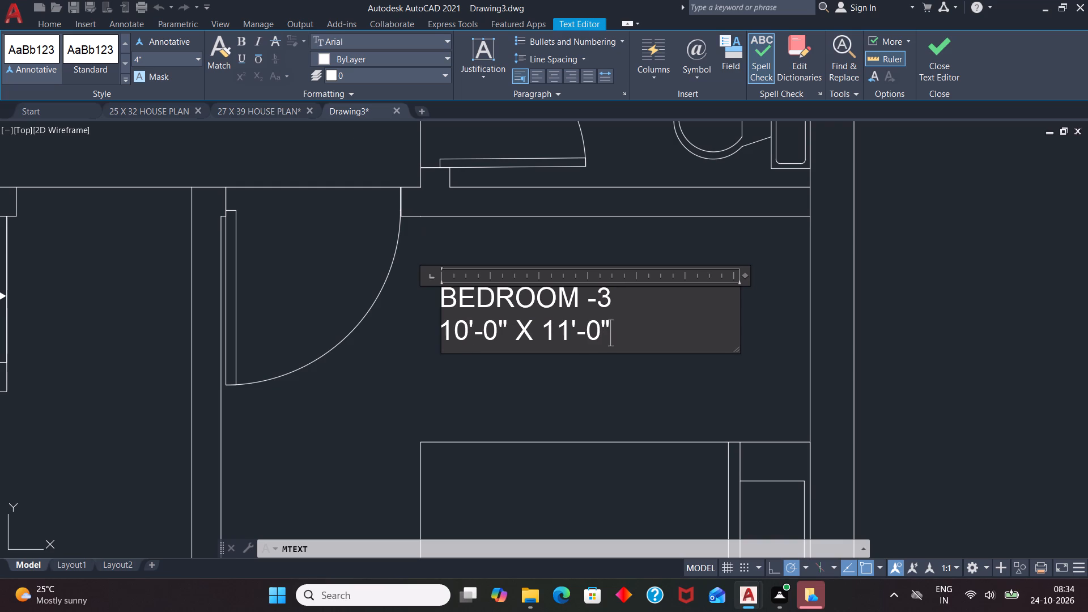
{"action": "left_click", "coordinate": [471, 348]}
{"action": "left_click", "coordinate": [637, 441]}
Add a 4" multiline text label reading ENTRY inside the swing of the main entrance door.
{"action": "scroll", "coordinate": [693, 253], "scroll_direction": "down", "scroll_amount": 2}
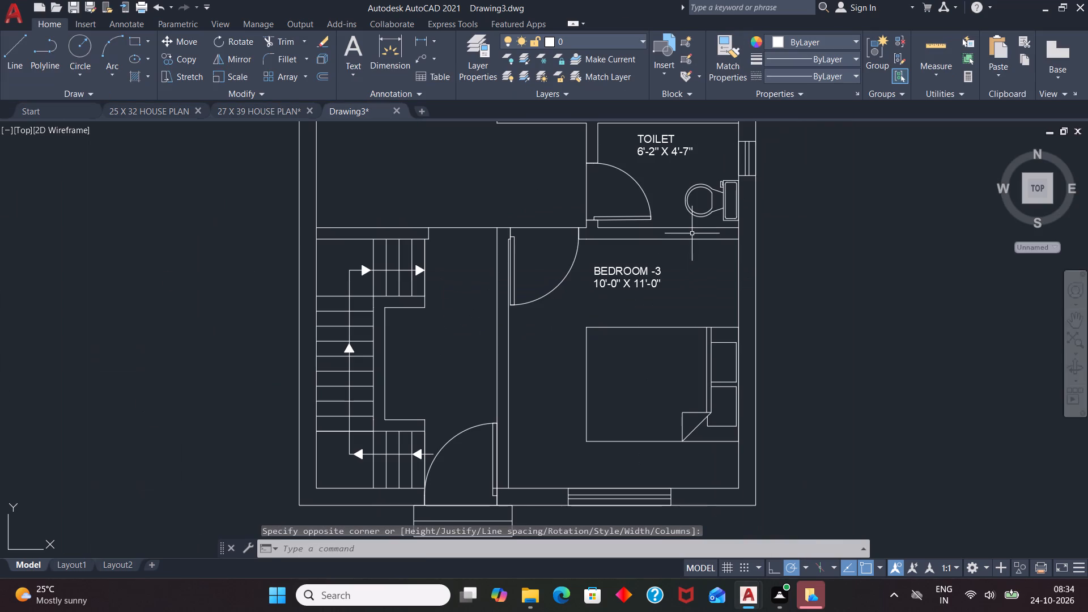
{"action": "scroll", "coordinate": [700, 260], "scroll_direction": "down", "scroll_amount": 1}
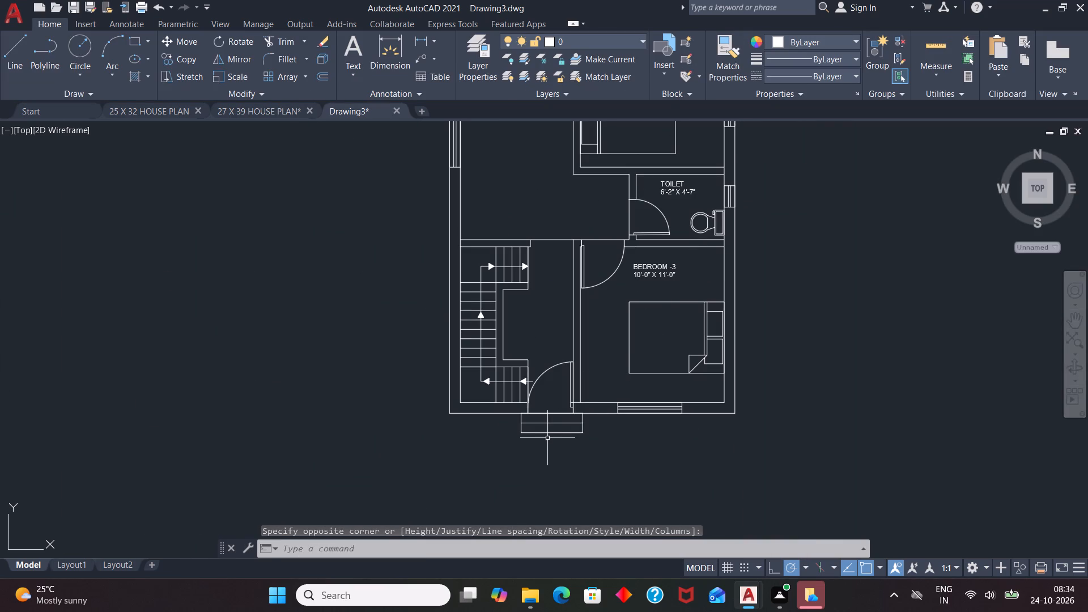
{"action": "key", "text": "t"}
{"action": "key", "text": "Return"}
{"action": "scroll", "coordinate": [536, 392], "scroll_direction": "up", "scroll_amount": 2}
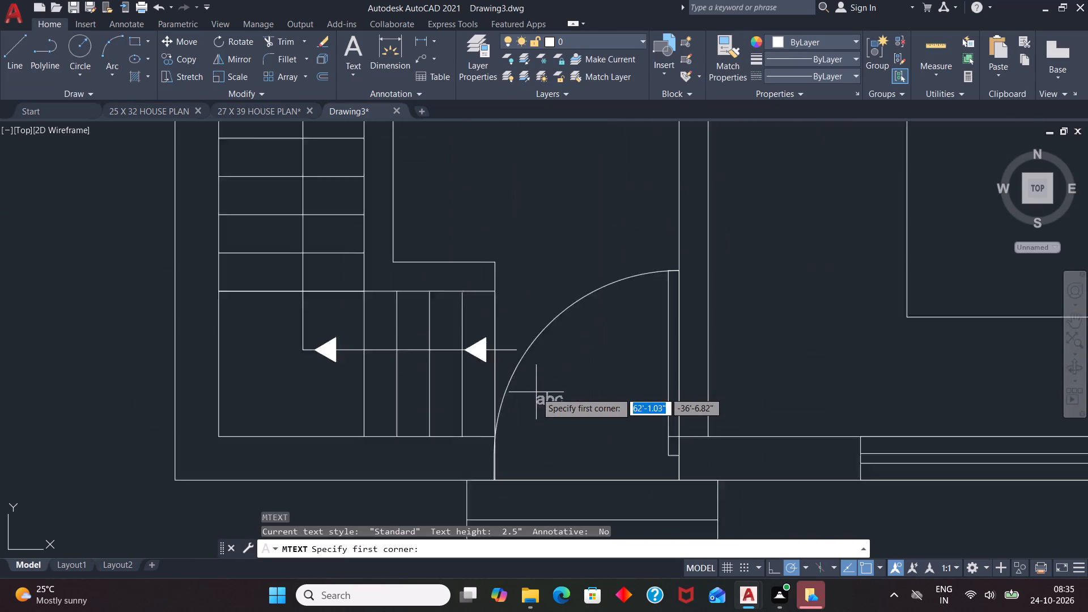
{"action": "scroll", "coordinate": [536, 392], "scroll_direction": "up", "scroll_amount": 2}
{"action": "left_click_drag", "start_coordinate": [539, 401], "coordinate": [543, 411]}
{"action": "left_click", "coordinate": [704, 491]}
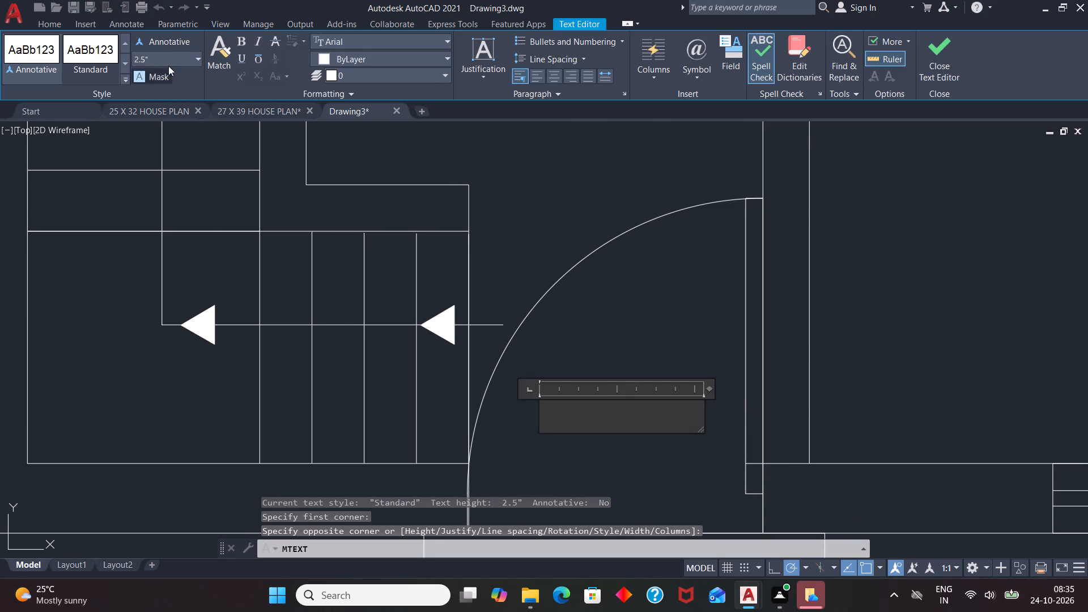
{"action": "left_click", "coordinate": [177, 52]}
{"action": "key", "text": "BackSpace"}
{"action": "key", "text": "4"}
{"action": "key", "text": "Return"}
{"action": "type", "text": "ENTRY"}
{"action": "left_click", "coordinate": [566, 260]}
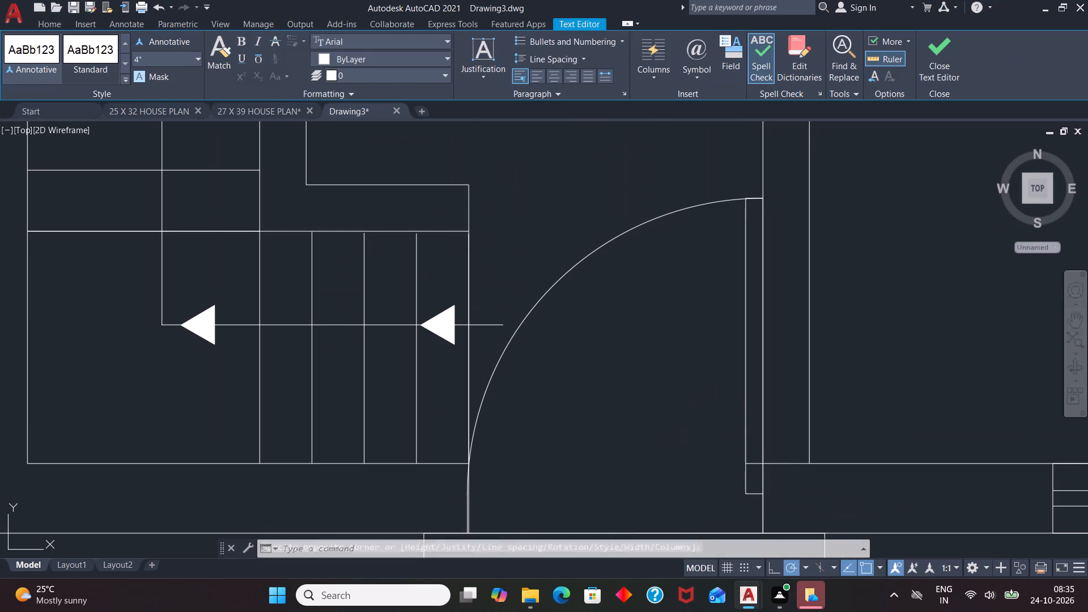
Move the ENTRY label slightly down, closer to the entrance threshold.
{"action": "scroll", "coordinate": [575, 254], "scroll_direction": "down", "scroll_amount": 3}
{"action": "left_click", "coordinate": [580, 295]}
{"action": "scroll", "coordinate": [577, 296], "scroll_direction": "up", "scroll_amount": 3}
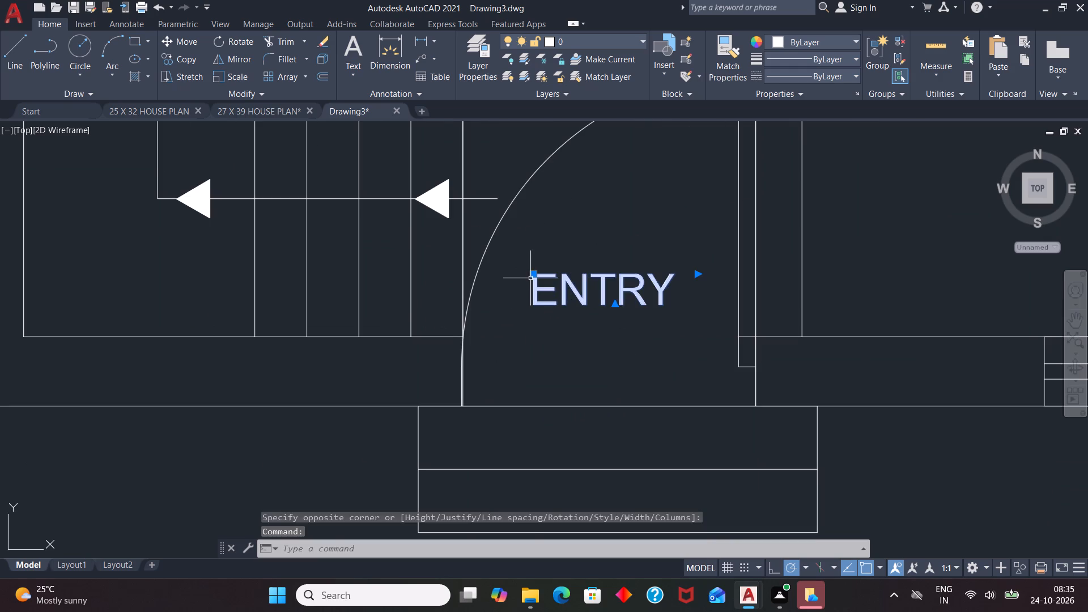
{"action": "left_click", "coordinate": [536, 272]}
{"action": "left_click", "coordinate": [542, 332]}
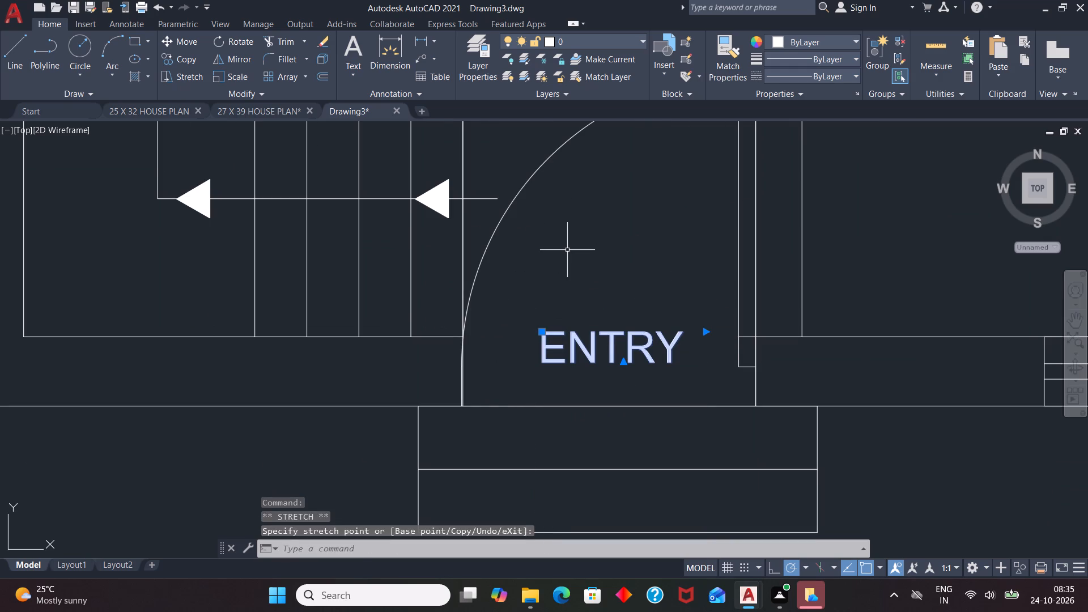
{"action": "key", "text": "Escape"}
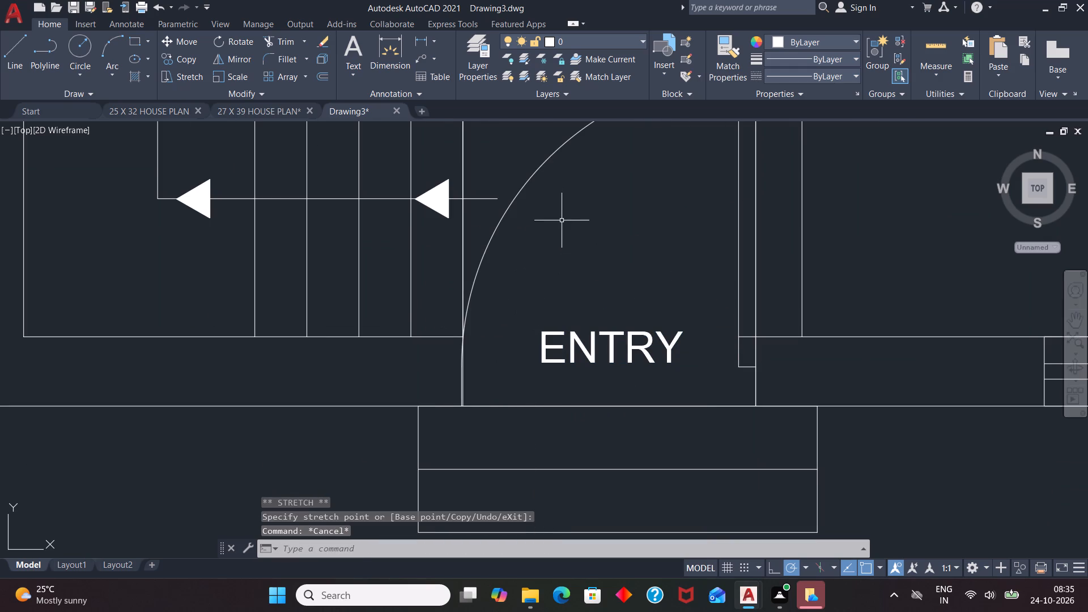
Label the open area beside the staircase with 4" multiline text: STAIR, and 8'-0" X 11'-0" on the second line.
{"action": "scroll", "coordinate": [565, 310], "scroll_direction": "down", "scroll_amount": 2}
{"action": "scroll", "coordinate": [527, 383], "scroll_direction": "down", "scroll_amount": 2}
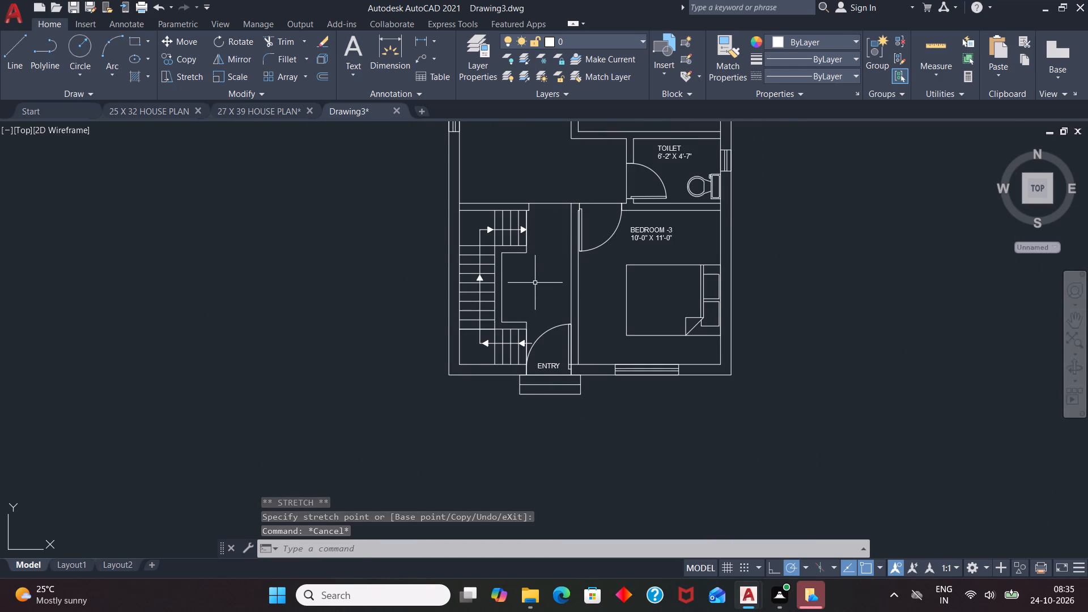
{"action": "scroll", "coordinate": [535, 283], "scroll_direction": "up", "scroll_amount": 1}
{"action": "key", "text": "t"}
{"action": "key", "text": "Return"}
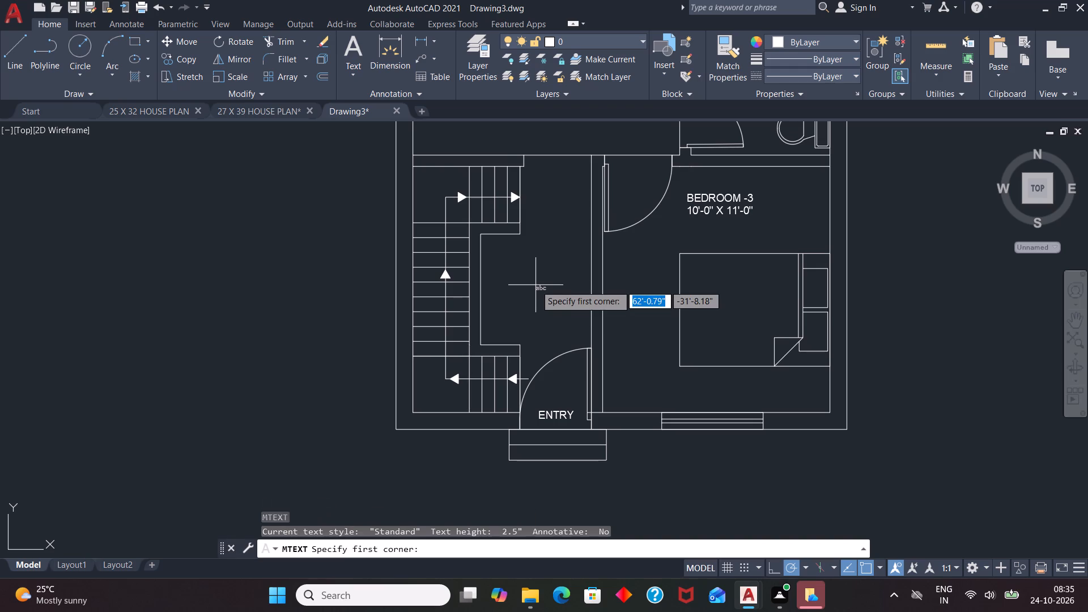
{"action": "left_click", "coordinate": [493, 270]}
{"action": "left_click", "coordinate": [568, 304]}
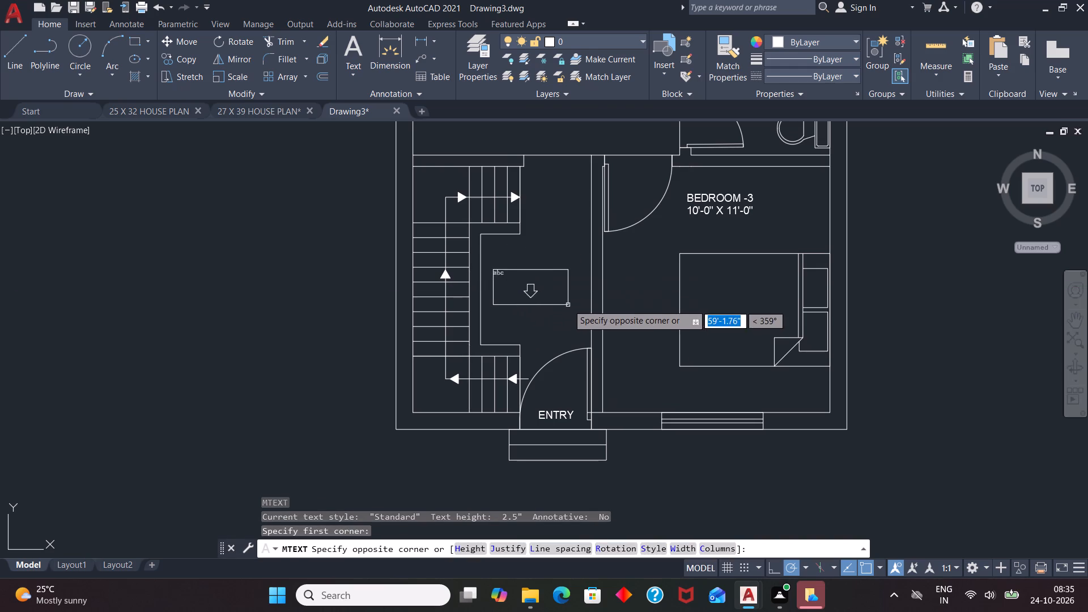
{"action": "left_click", "coordinate": [162, 63]}
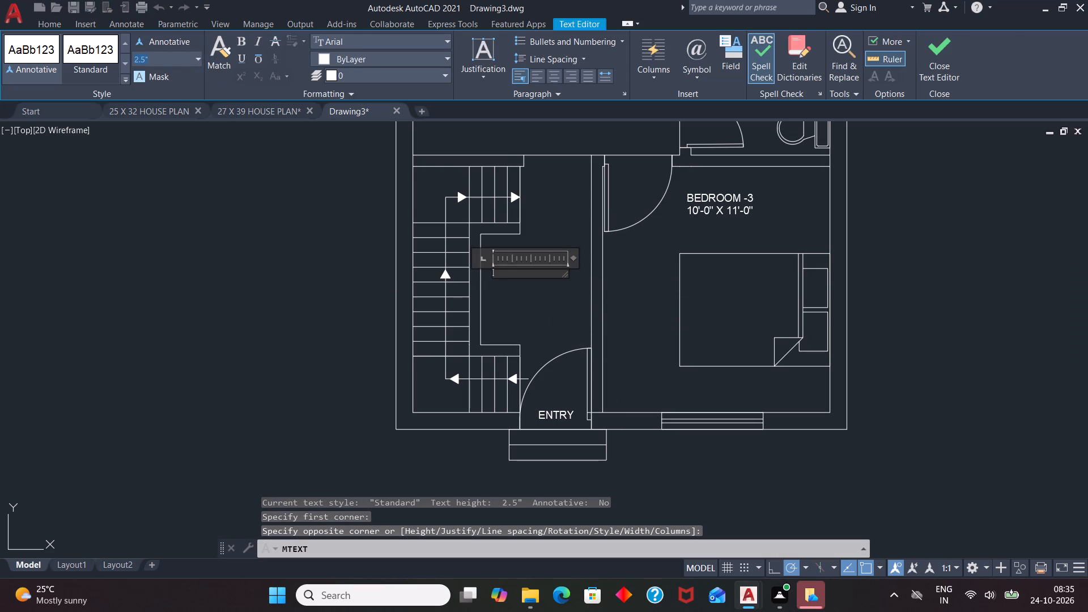
{"action": "key", "text": "BackSpace"}
{"action": "key", "text": "4"}
{"action": "key", "text": "Return"}
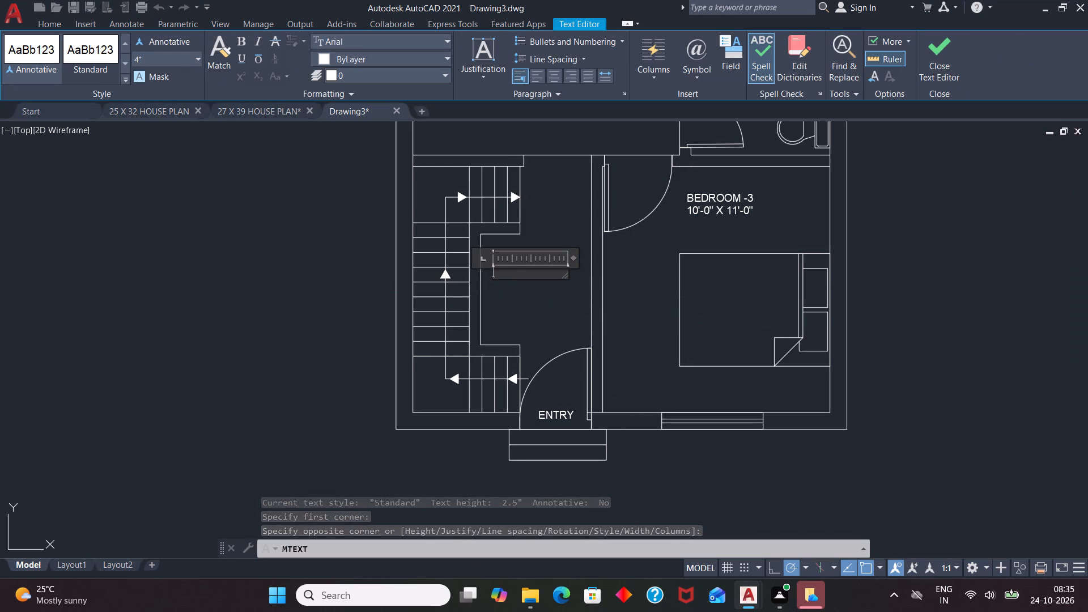
{"action": "type", "text": "STAIR"}
{"action": "key", "text": "Return"}
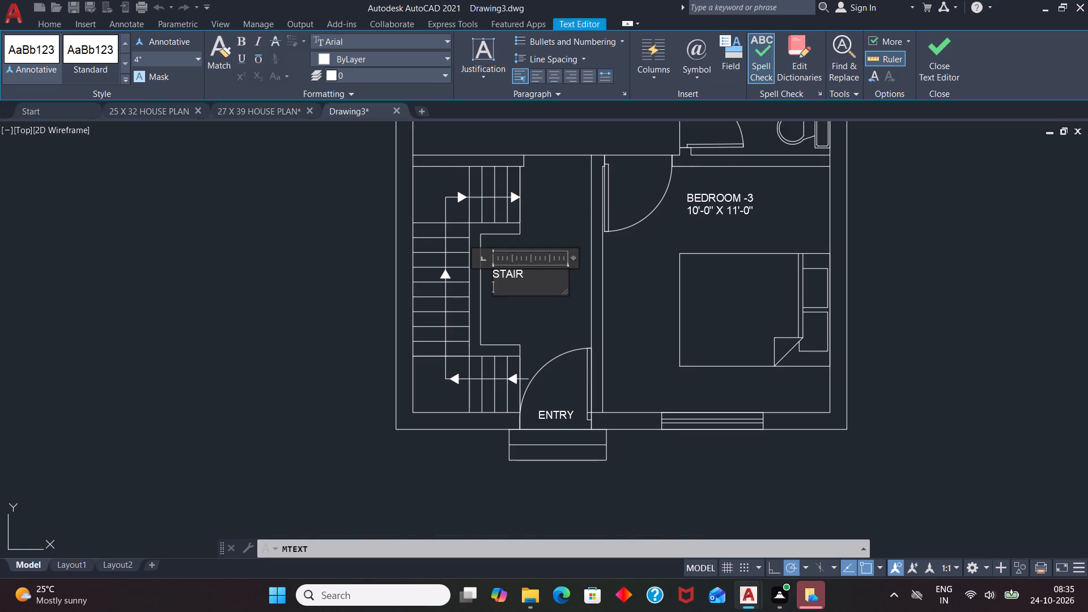
{"action": "type", "text": "8'-0\" X"}
{"action": "key", "text": "space"}
{"action": "type", "text": "11'-0"}
{"action": "key", "text": "shift+quotedbl"}
{"action": "left_click", "coordinate": [317, 350]}
Add a horizontal linear dimension across the staircase's lower corner landing, placed just above the bottom wall.
{"action": "type", "text": "DLI"}
{"action": "key", "text": "Return"}
{"action": "scroll", "coordinate": [446, 381], "scroll_direction": "up", "scroll_amount": 2}
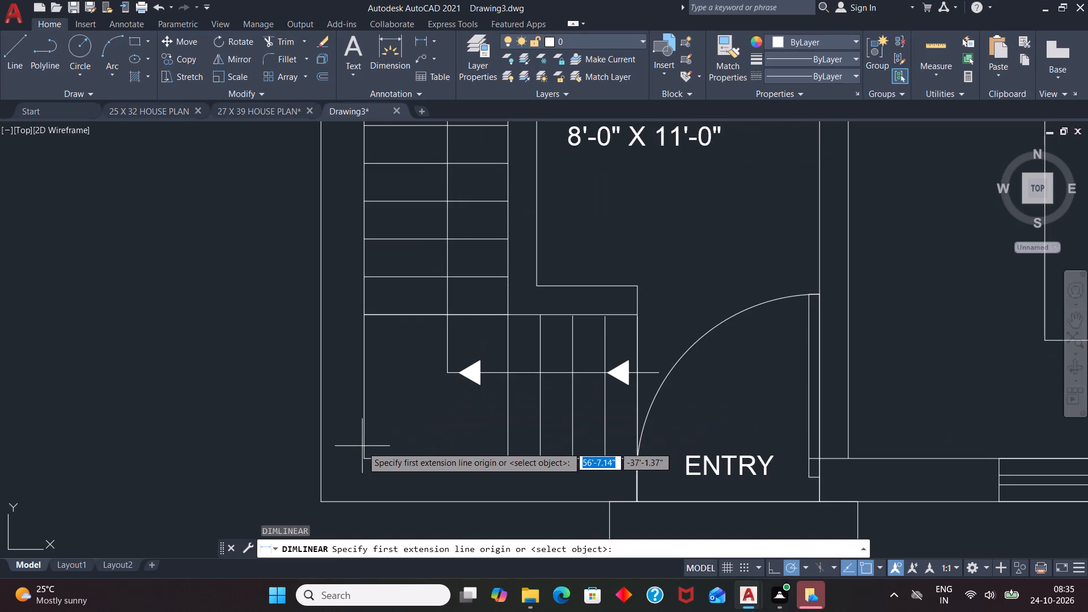
{"action": "left_click", "coordinate": [365, 462]}
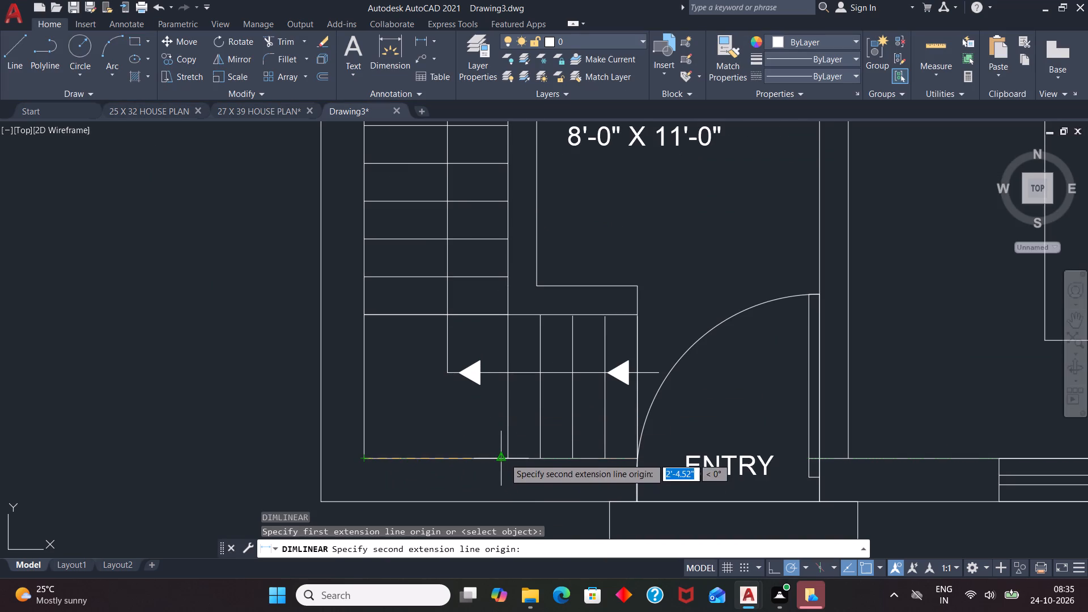
{"action": "left_click", "coordinate": [511, 450]}
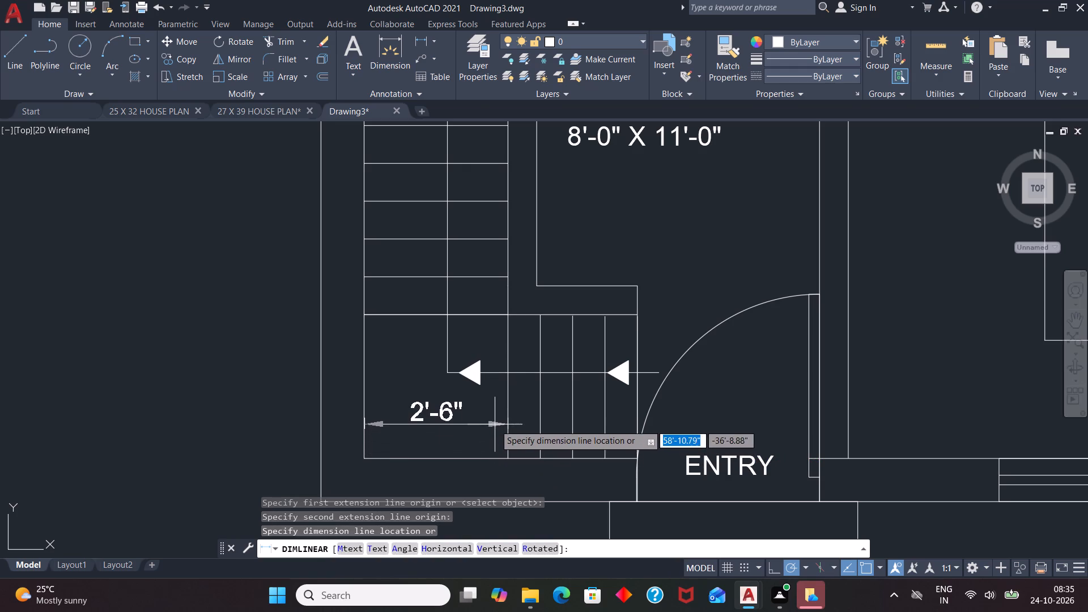
{"action": "left_click", "coordinate": [495, 423]}
Add a vertical linear dimension for the staircase's full length between its bottom and top walls, placed just inside the outer wall.
{"action": "scroll", "coordinate": [436, 450], "scroll_direction": "down", "scroll_amount": 2}
{"action": "key", "text": "space"}
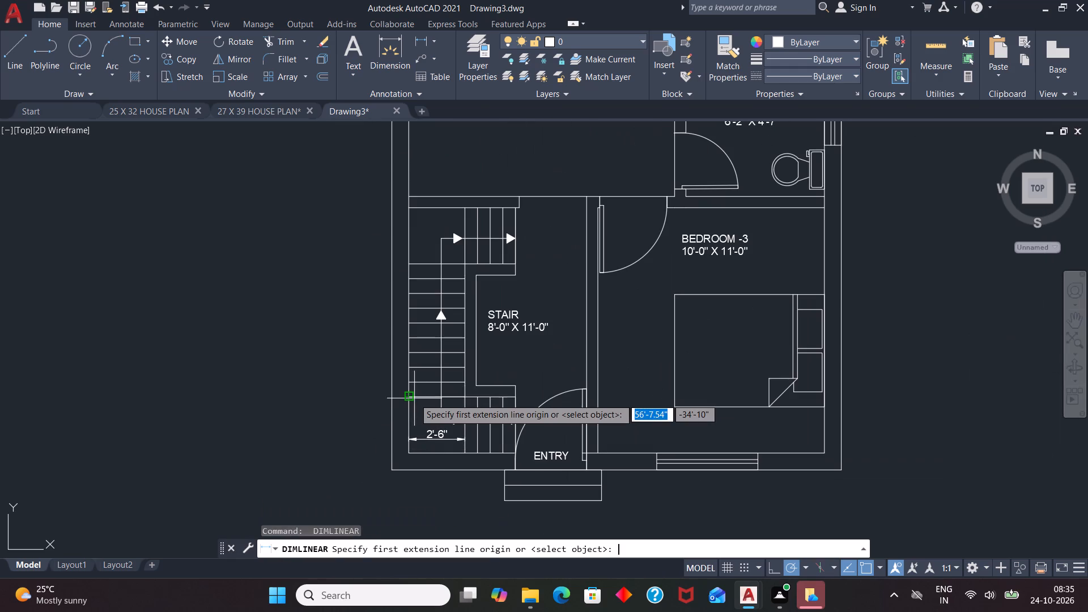
{"action": "left_click", "coordinate": [411, 449]}
{"action": "left_click", "coordinate": [409, 209]}
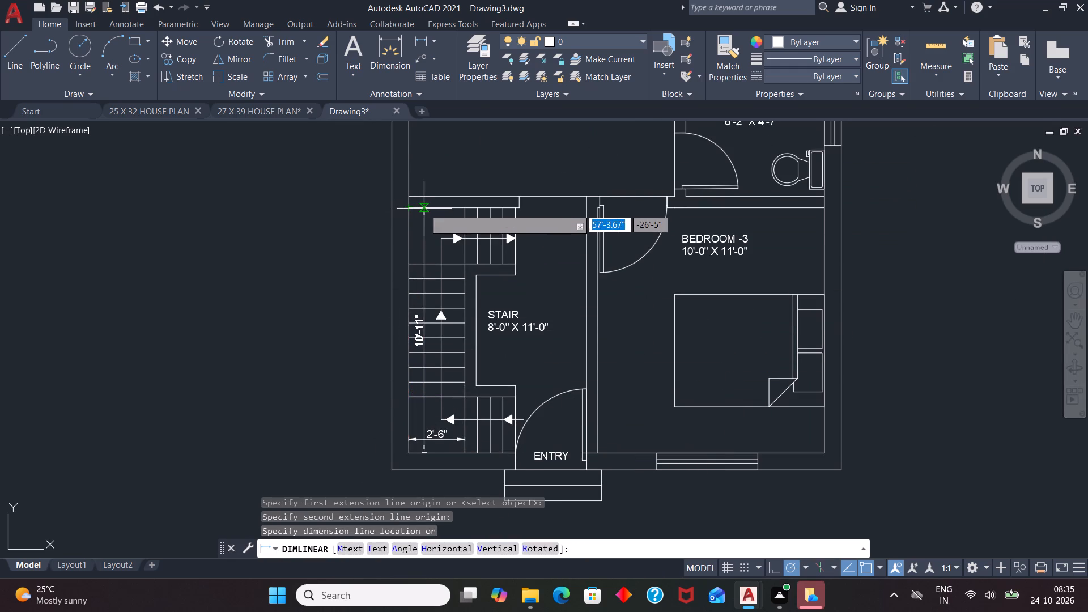
{"action": "left_click", "coordinate": [425, 208]}
Override the text of the vertical staircase dimension with 11'.
{"action": "scroll", "coordinate": [424, 326], "scroll_direction": "up", "scroll_amount": 2}
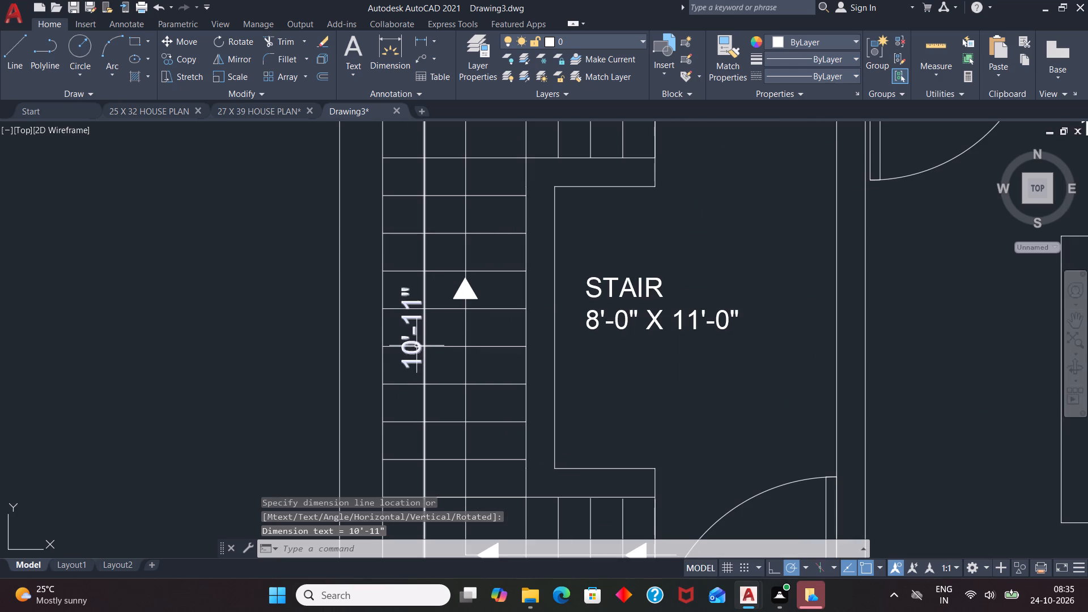
{"action": "double_click", "coordinate": [415, 344]}
{"action": "scroll", "coordinate": [458, 326], "scroll_direction": "down", "scroll_amount": 2}
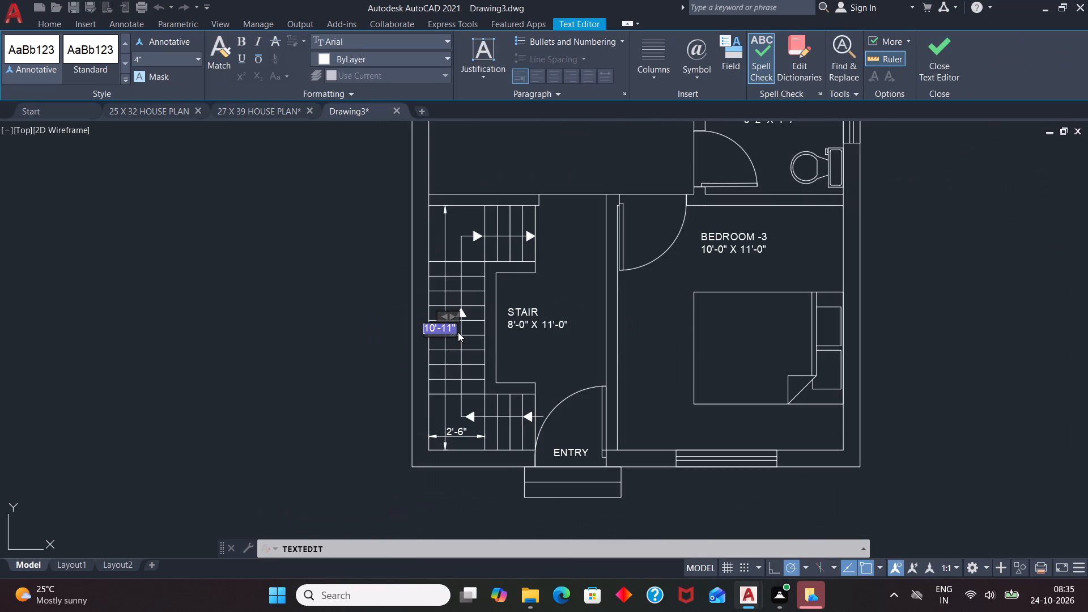
{"action": "key", "text": "Delete"}
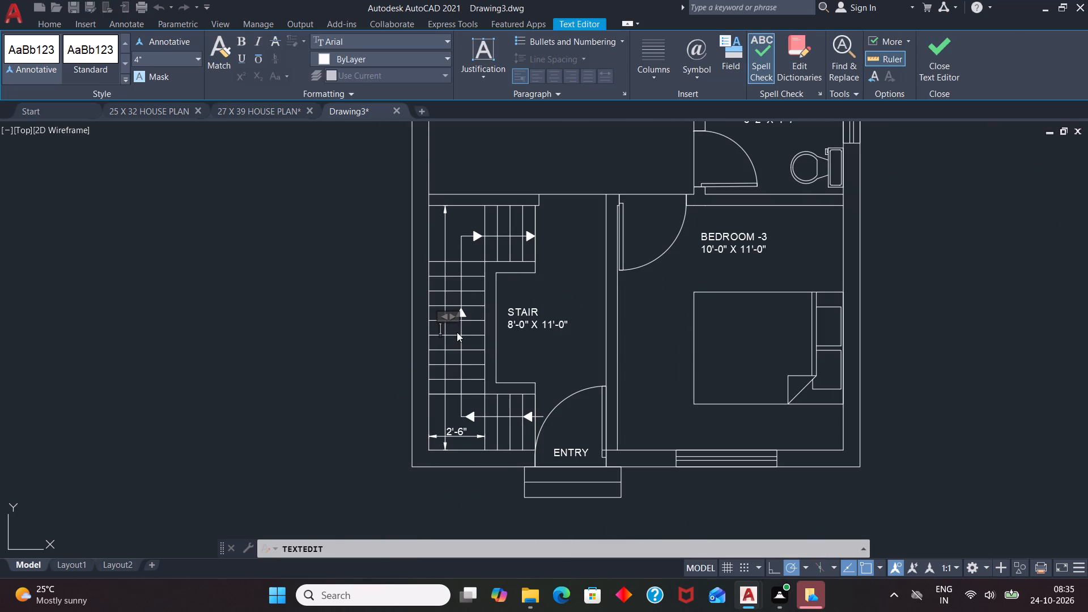
{"action": "type", "text": "11"}
{"action": "key", "text": "apostrophe"}
{"action": "left_click", "coordinate": [572, 356]}
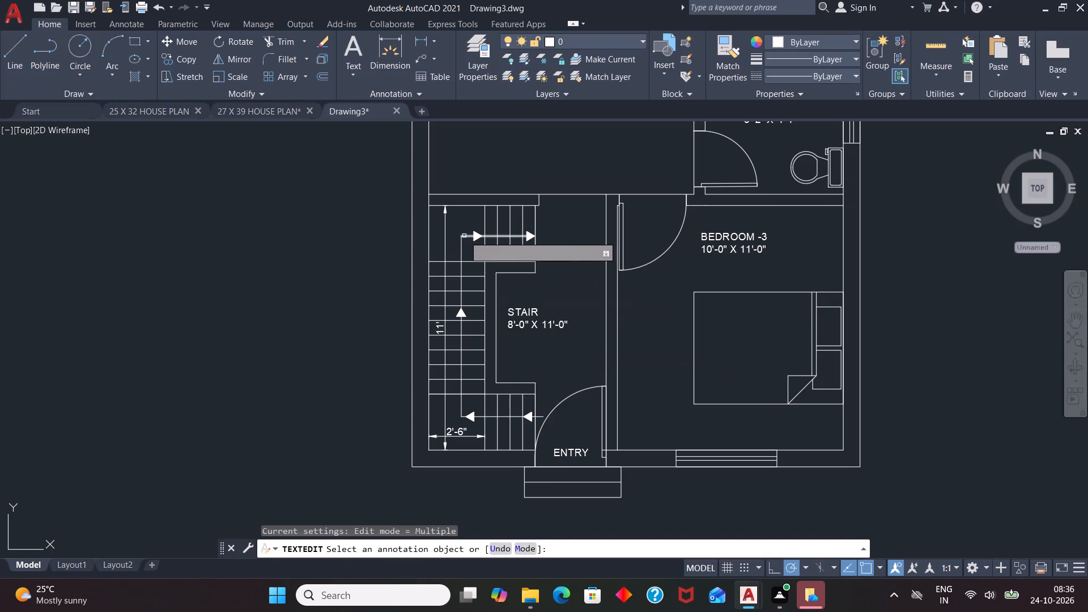
{"action": "key", "text": "space"}
Add a horizontal linear dimension across the upper stair flight, from the outer wall's inner corner to the last tread edge.
{"action": "type", "text": "DLI"}
{"action": "key", "text": "Return"}
{"action": "scroll", "coordinate": [460, 185], "scroll_direction": "up", "scroll_amount": 3}
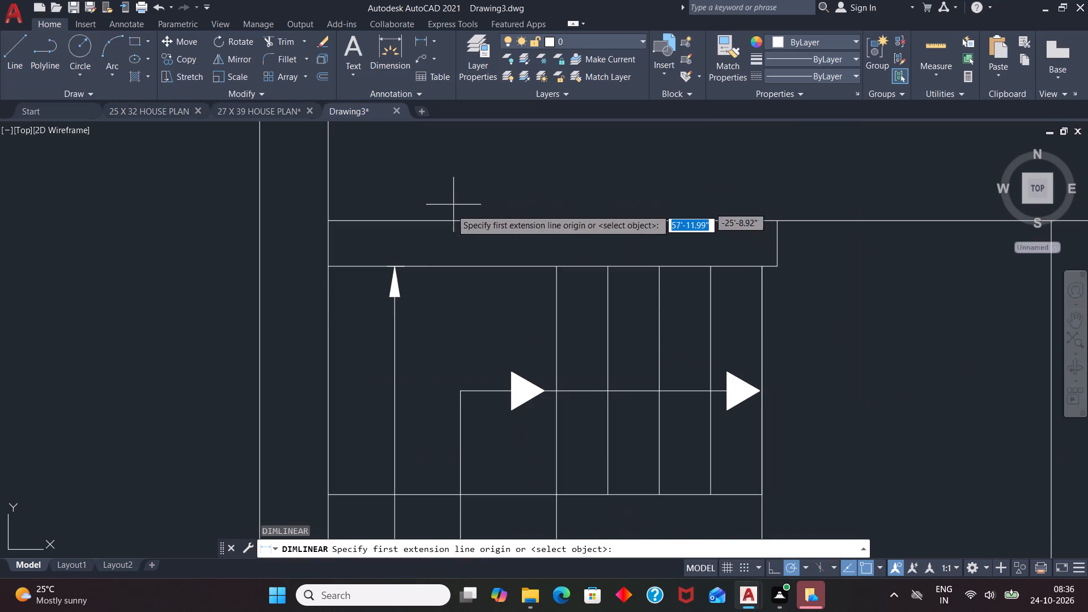
{"action": "left_click", "coordinate": [331, 263]}
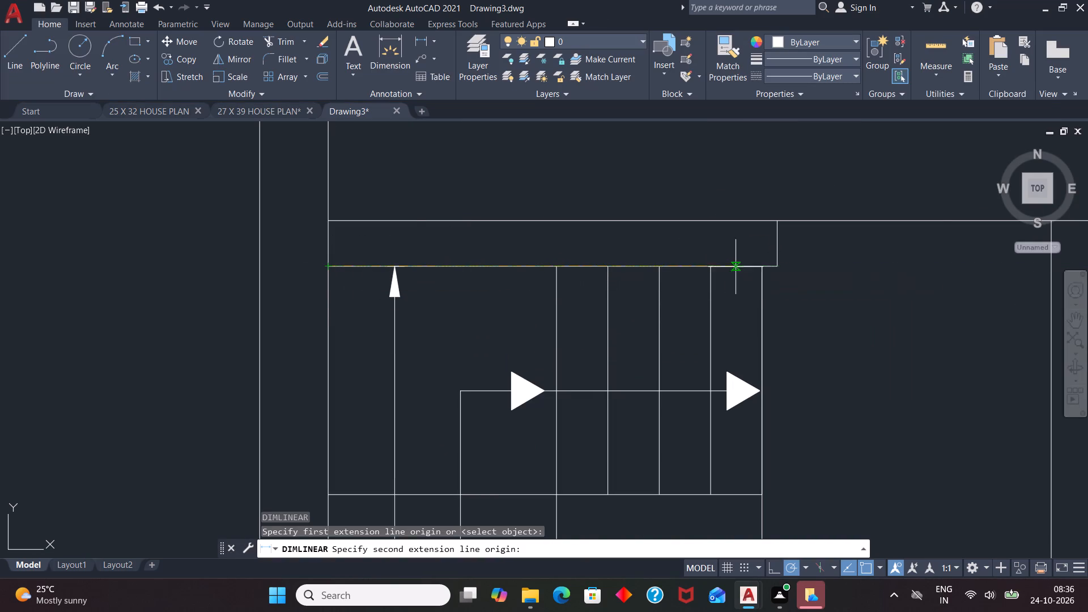
{"action": "left_click", "coordinate": [764, 263]}
{"action": "left_click", "coordinate": [758, 334]}
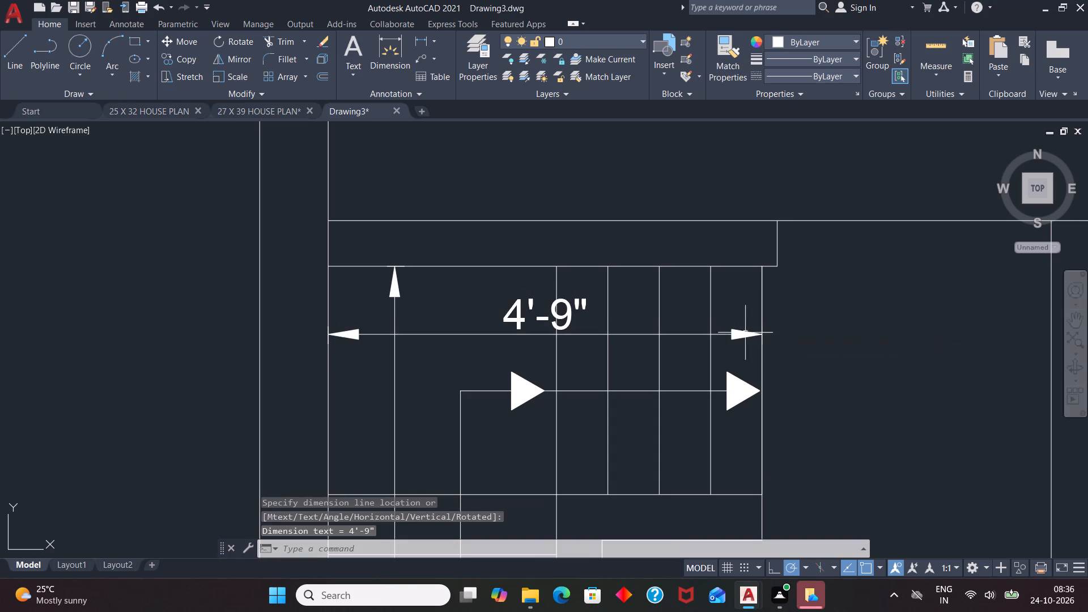
Label the open room above the staircase with 4" multiline text: HALL, and 8'-0" X 12'-4" on the second line.
{"action": "scroll", "coordinate": [319, 203], "scroll_direction": "down", "scroll_amount": 4}
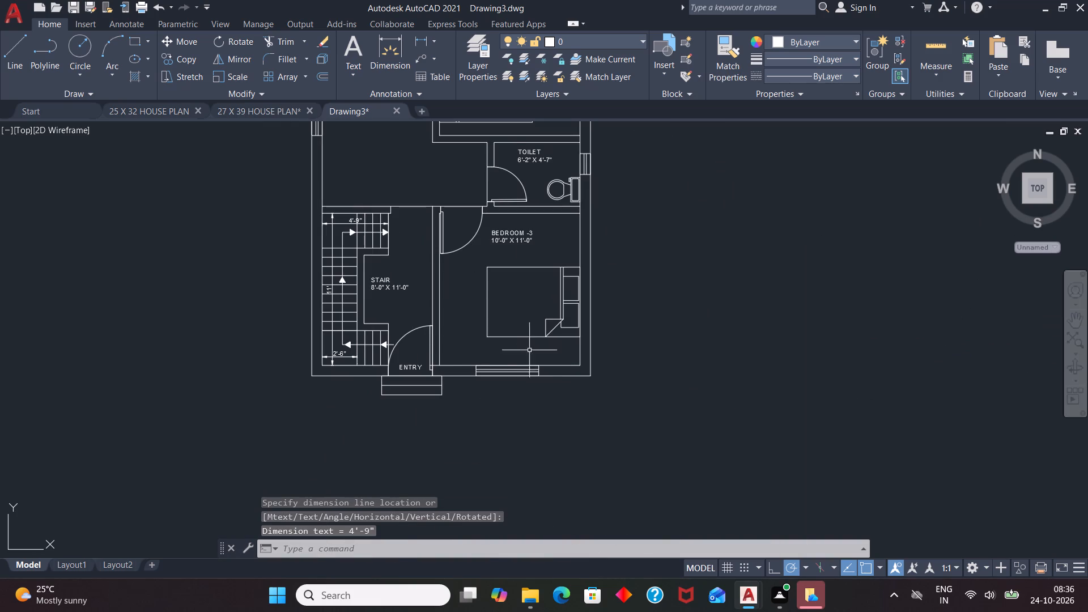
{"action": "scroll", "coordinate": [566, 366], "scroll_direction": "down", "scroll_amount": 1}
{"action": "scroll", "coordinate": [427, 163], "scroll_direction": "up", "scroll_amount": 1}
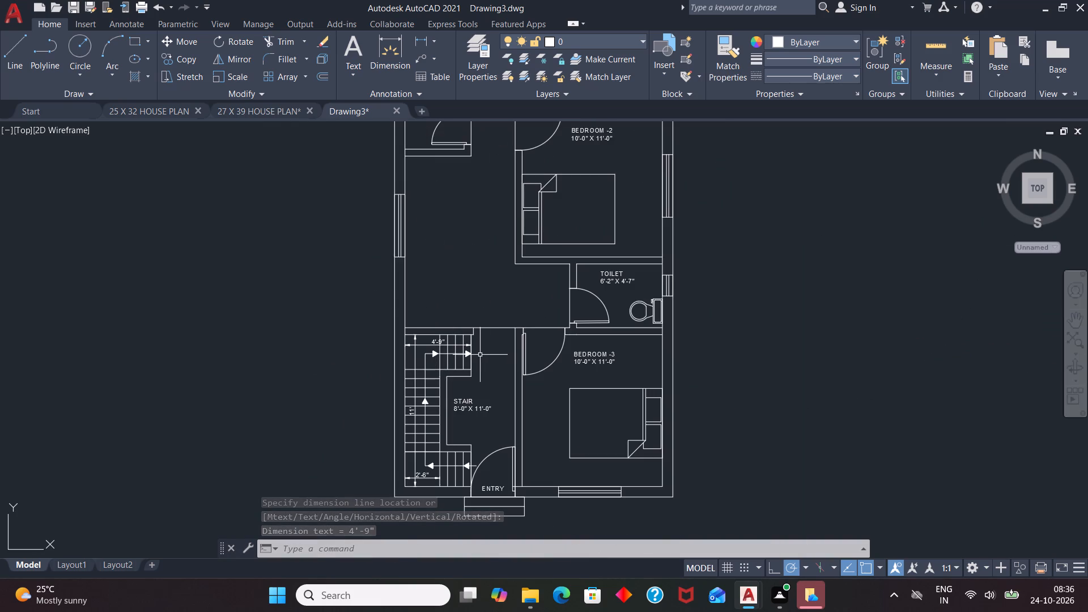
{"action": "key", "text": "t"}
{"action": "key", "text": "Return"}
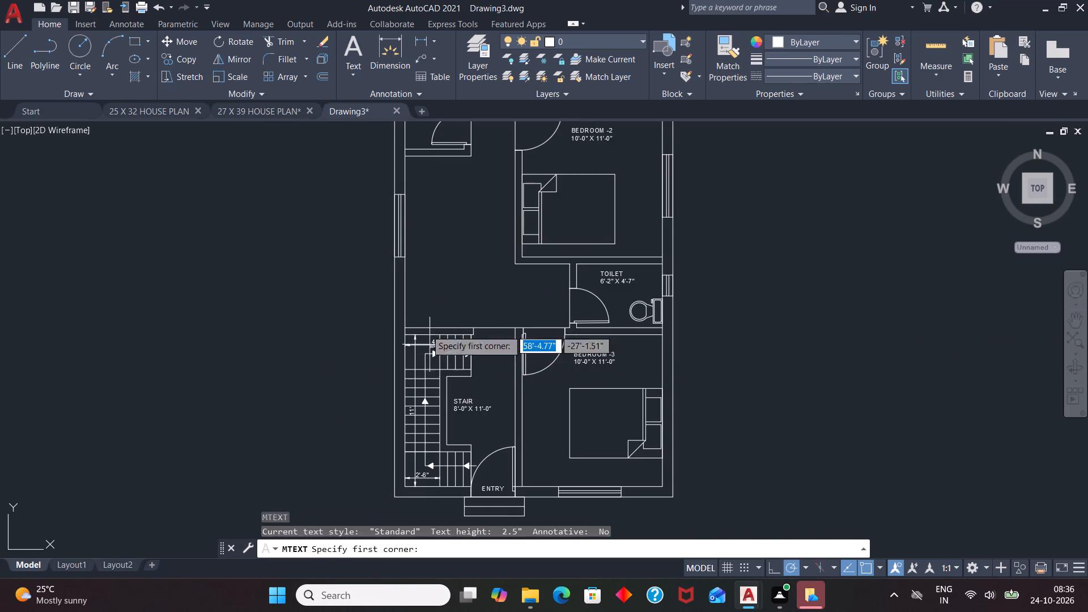
{"action": "scroll", "coordinate": [413, 198], "scroll_direction": "up", "scroll_amount": 2}
{"action": "left_click", "coordinate": [437, 229]}
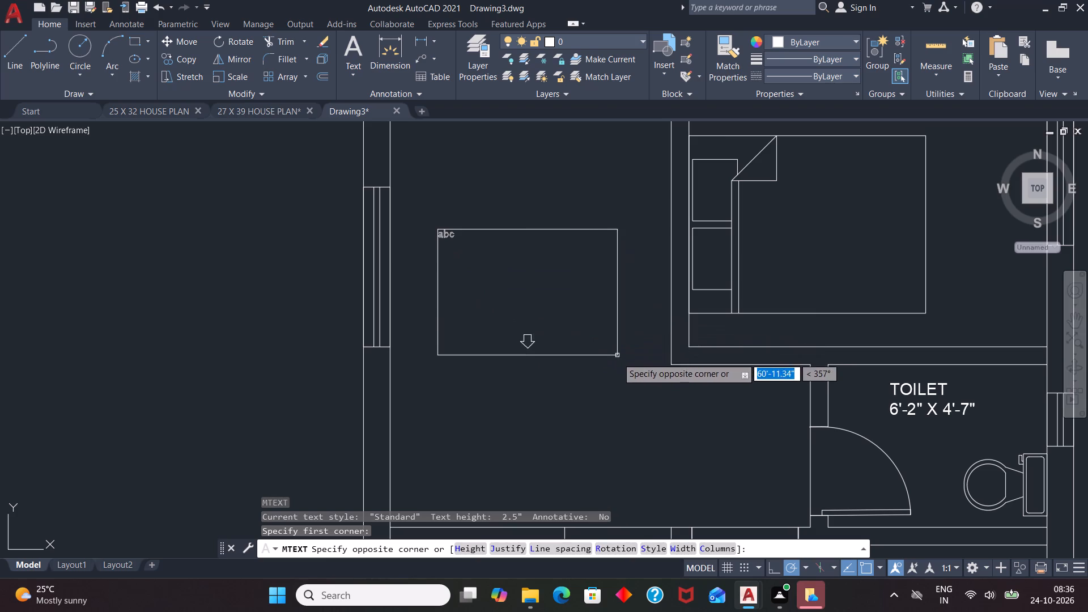
{"action": "left_click", "coordinate": [620, 356]}
{"action": "left_click", "coordinate": [164, 63]}
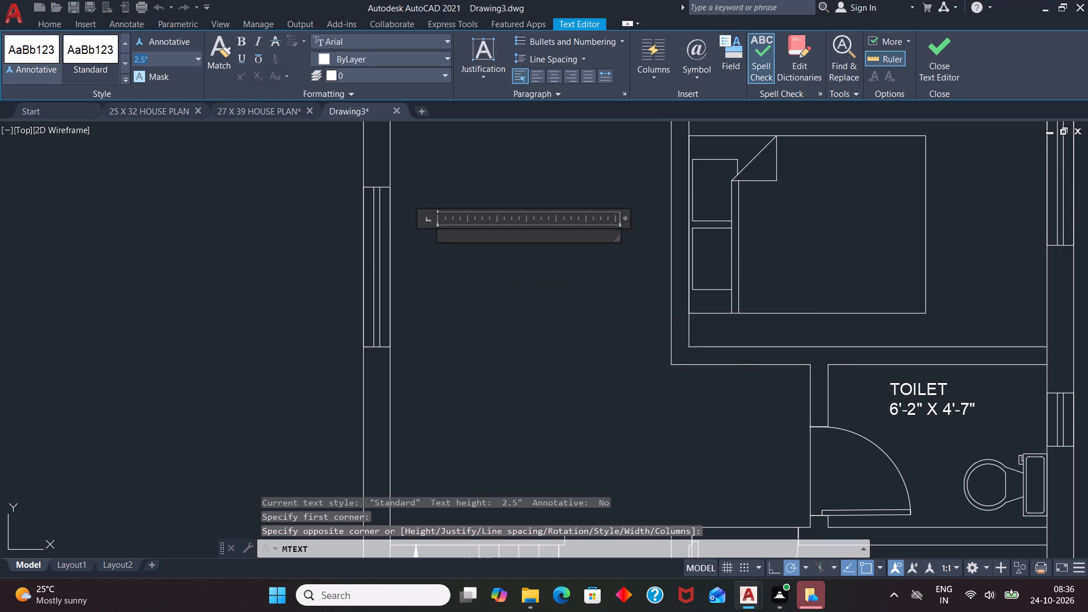
{"action": "key", "text": "BackSpace"}
{"action": "key", "text": "4"}
{"action": "key", "text": "Return"}
{"action": "type", "text": "HALL"}
{"action": "key", "text": "Return"}
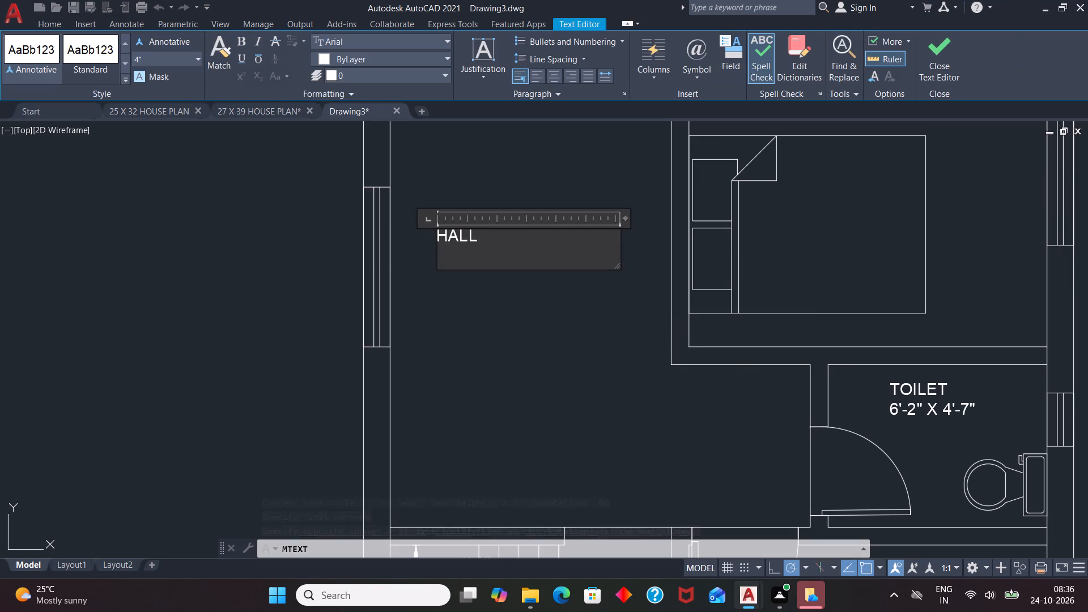
{"action": "type", "text": "8'-0\" X"}
{"action": "key", "text": "space"}
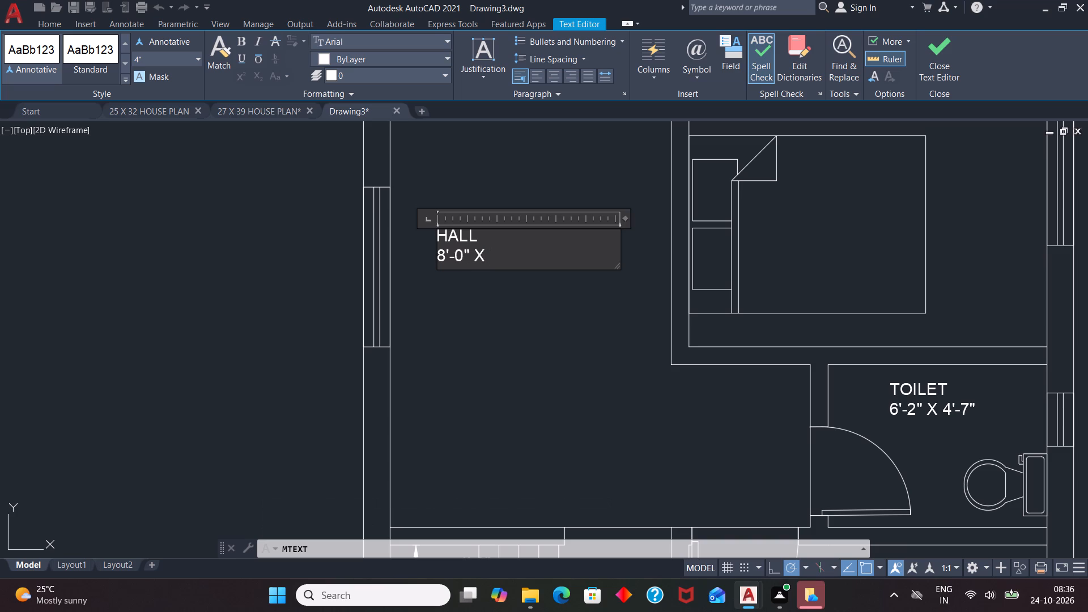
{"action": "type", "text": "12'-5"}
{"action": "key", "text": "BackSpace"}
{"action": "type", "text": "4\""}
{"action": "left_click", "coordinate": [636, 398]}
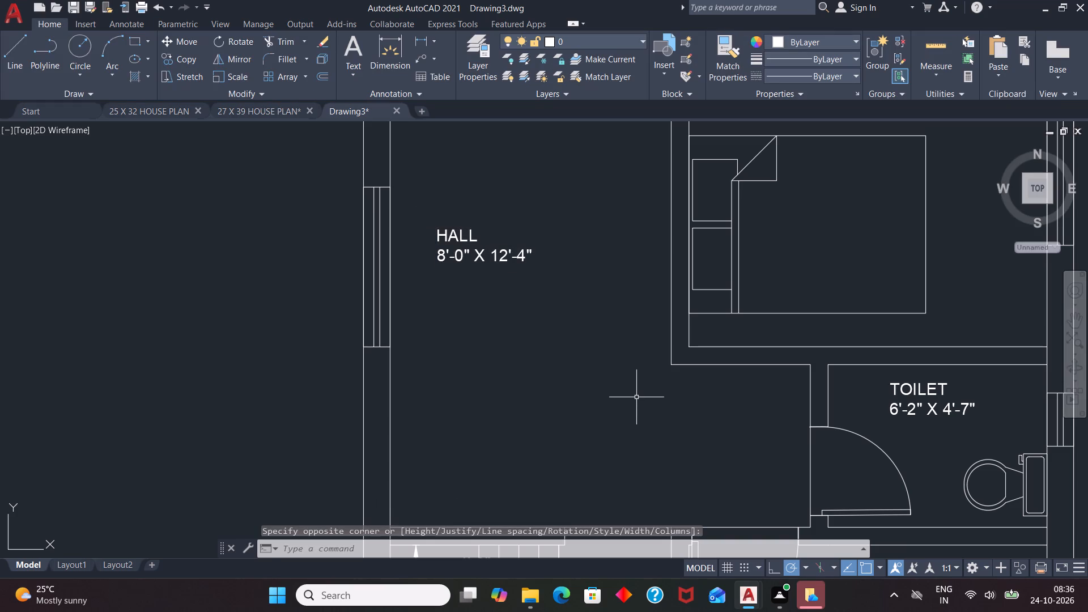
Move the HALL label slightly down and away from the window wall, closer to the middle of the room.
{"action": "scroll", "coordinate": [626, 399], "scroll_direction": "down", "scroll_amount": 2}
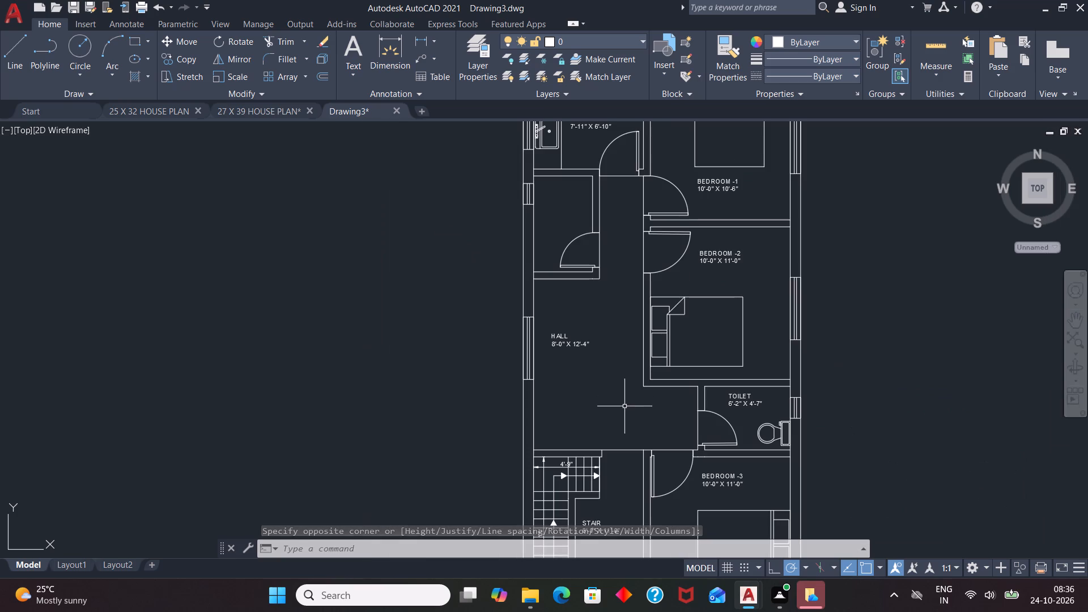
{"action": "left_click", "coordinate": [567, 337]}
{"action": "scroll", "coordinate": [555, 334], "scroll_direction": "up", "scroll_amount": 3}
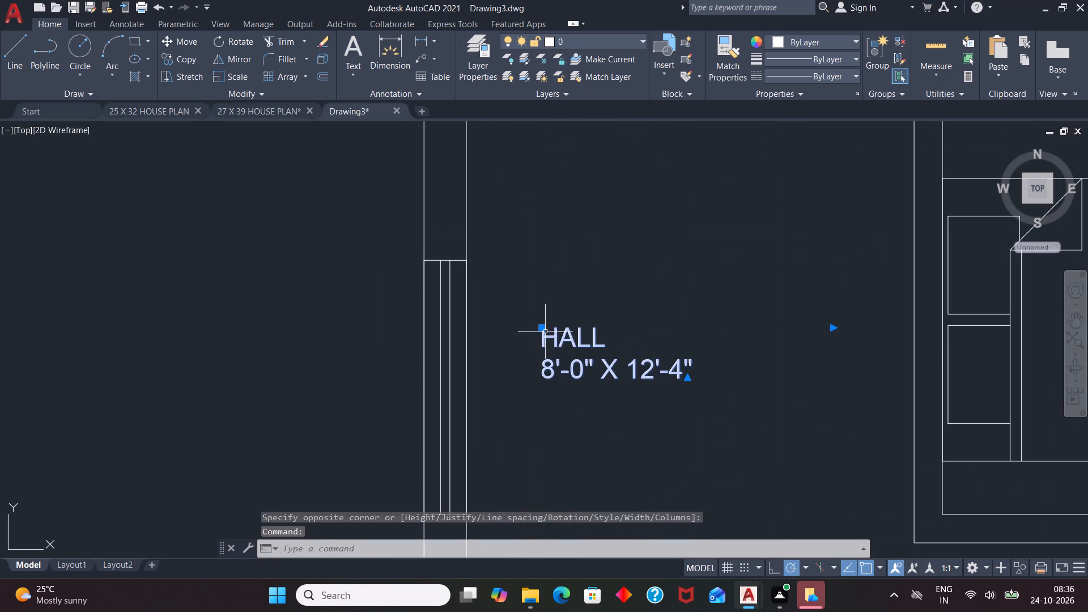
{"action": "left_click", "coordinate": [541, 326]}
{"action": "left_click", "coordinate": [611, 367]}
{"action": "scroll", "coordinate": [525, 308], "scroll_direction": "down", "scroll_amount": 1}
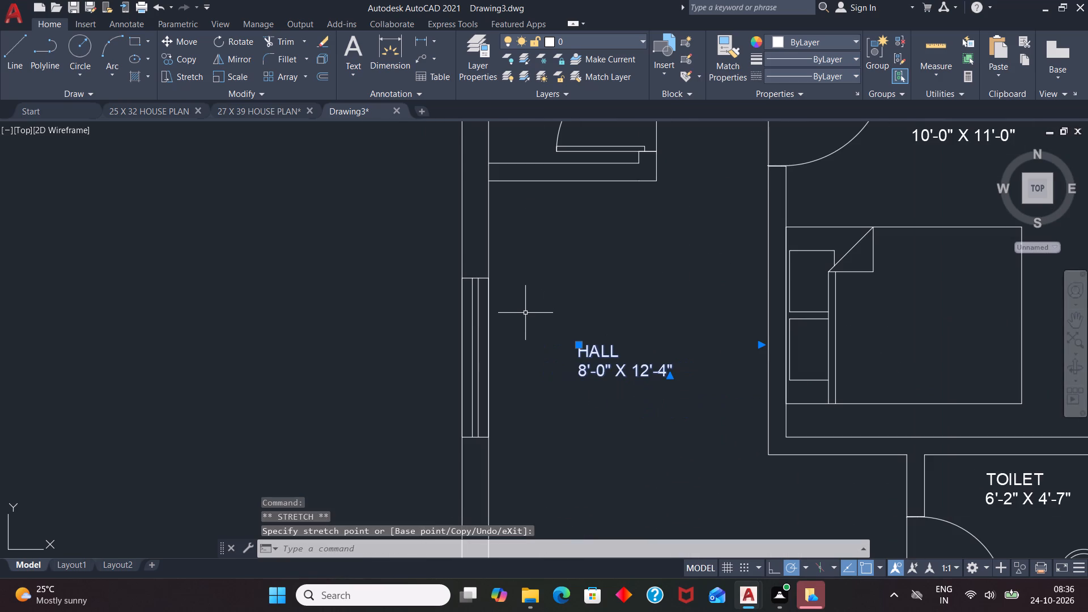
Label the corridor below the kitchen door with 4" multiline text, 3'-3" WIDE PASSAGE, widening the text box so it wraps onto two lines.
{"action": "key", "text": "Escape"}
{"action": "scroll", "coordinate": [464, 249], "scroll_direction": "down", "scroll_amount": 2}
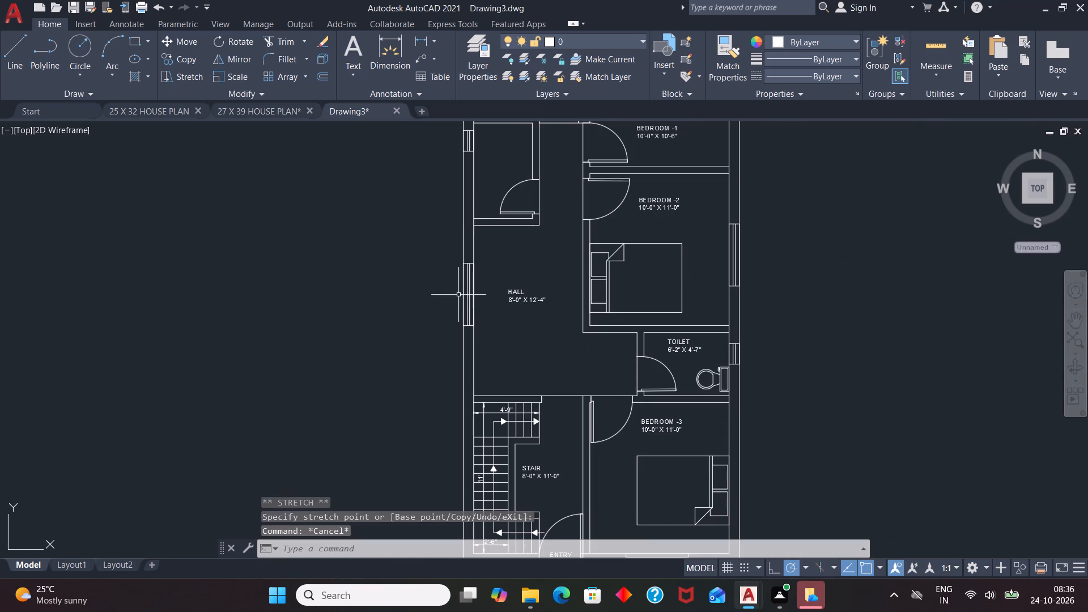
{"action": "scroll", "coordinate": [506, 257], "scroll_direction": "down", "scroll_amount": 1}
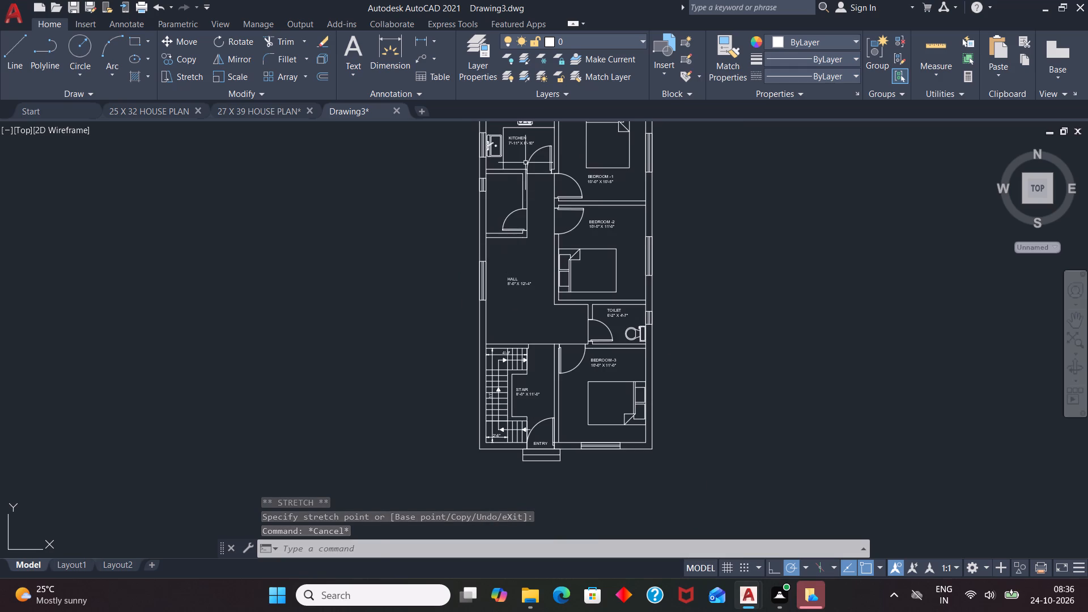
{"action": "scroll", "coordinate": [555, 137], "scroll_direction": "up", "scroll_amount": 2}
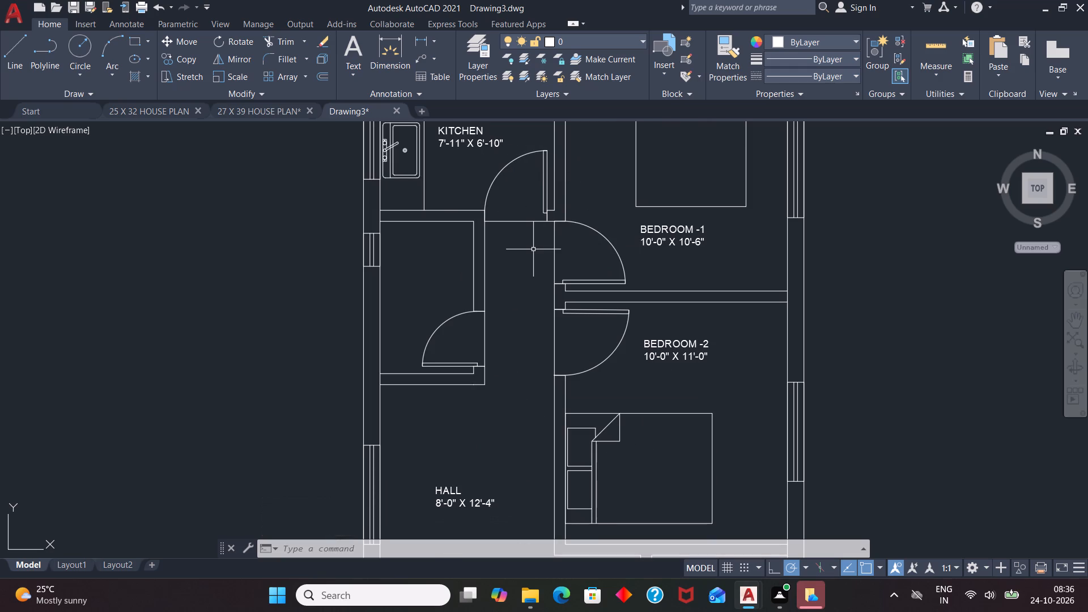
{"action": "key", "text": "t"}
{"action": "key", "text": "Return"}
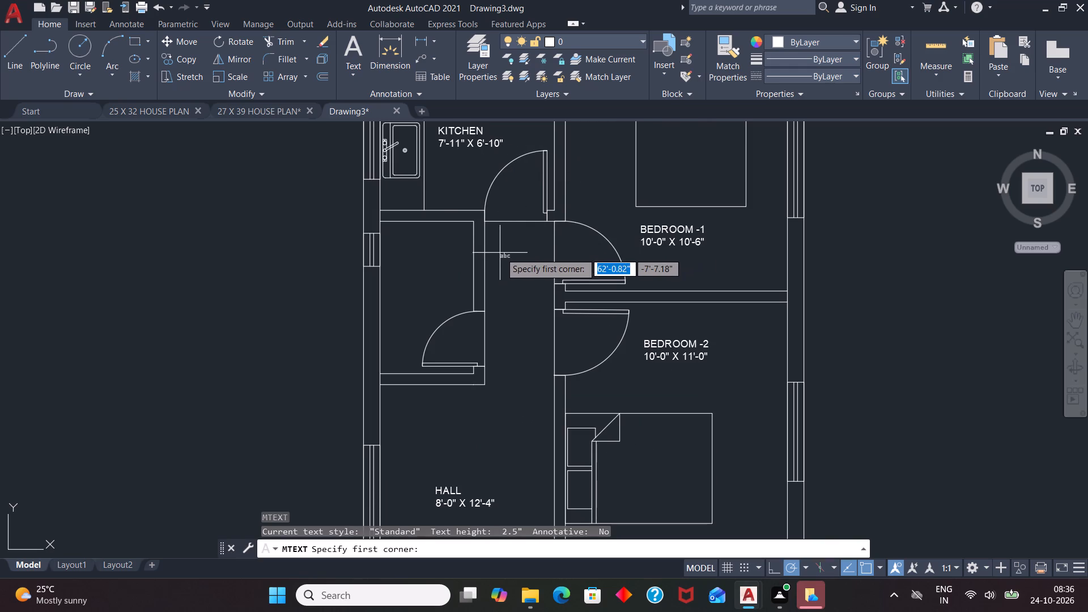
{"action": "left_click", "coordinate": [492, 253]}
{"action": "left_click", "coordinate": [539, 298]}
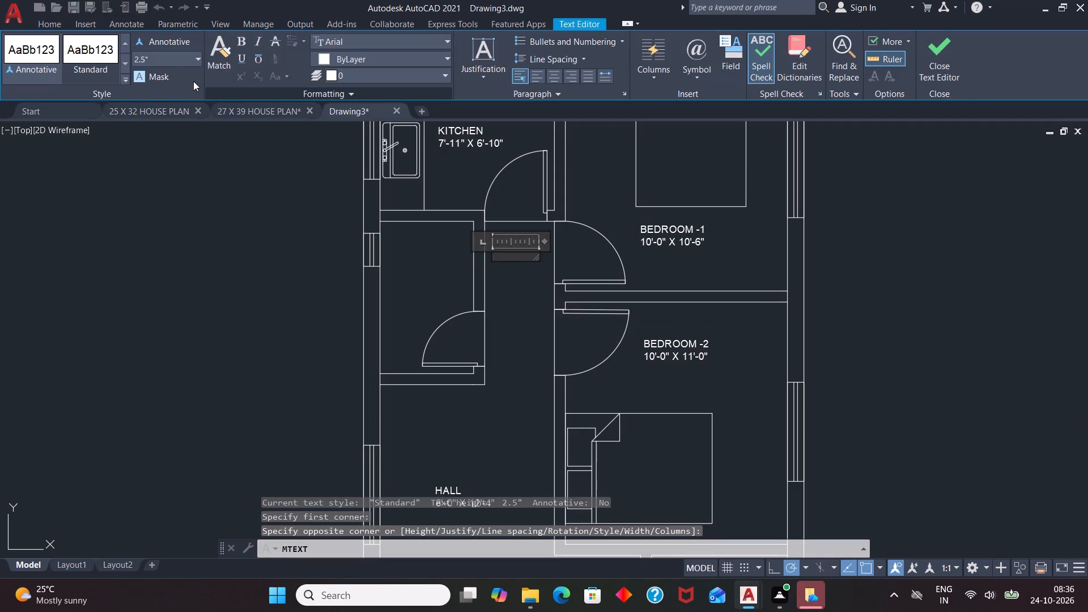
{"action": "left_click", "coordinate": [175, 55]}
{"action": "key", "text": "BackSpace"}
{"action": "key", "text": "4"}
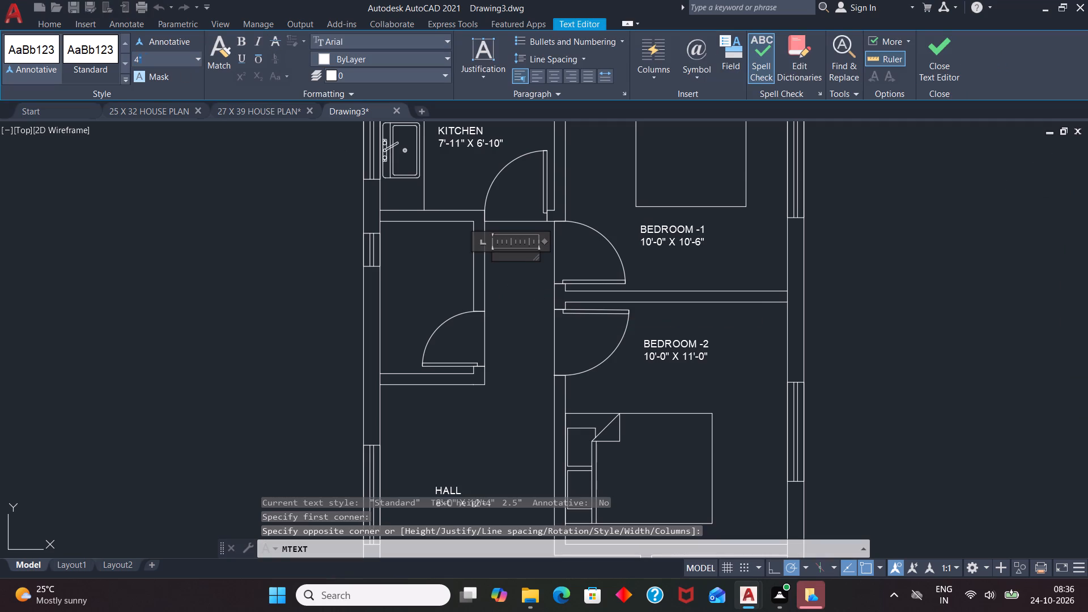
{"action": "key", "text": "Return"}
{"action": "type", "text": "3'-3\" WID"}
{"action": "key", "text": "e"}
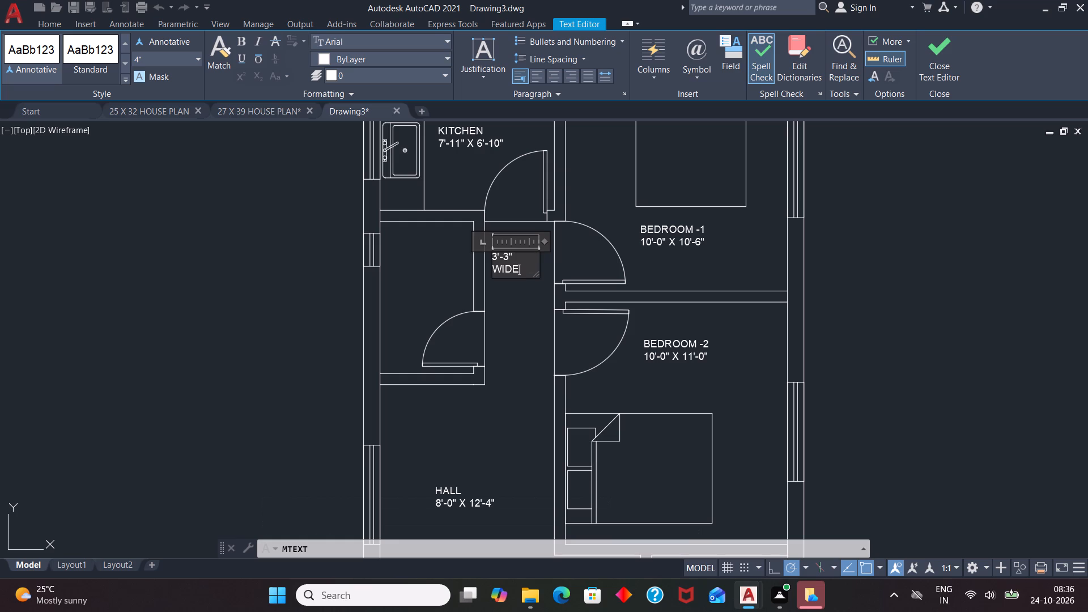
{"action": "key", "text": "space"}
{"action": "type", "text": "PASSAGE"}
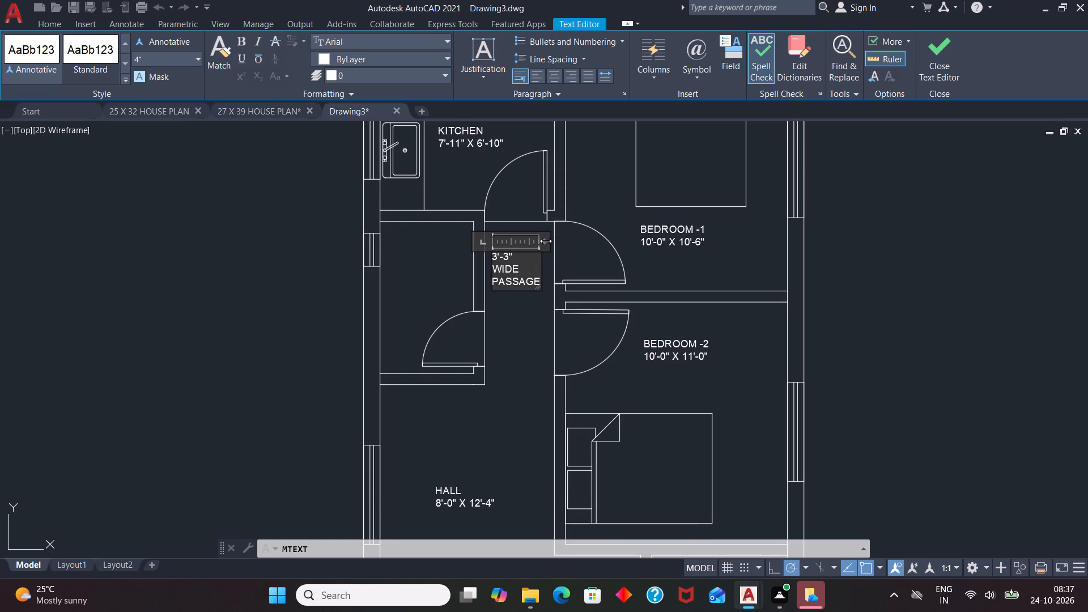
{"action": "left_click_drag", "start_coordinate": [544, 242], "coordinate": [594, 232]}
{"action": "left_click", "coordinate": [537, 302]}
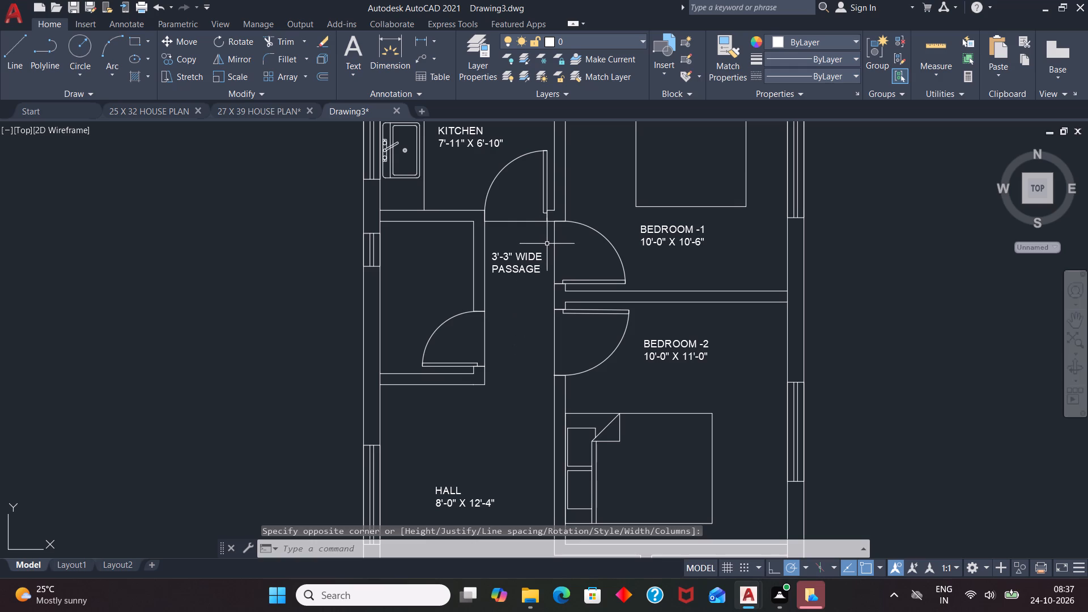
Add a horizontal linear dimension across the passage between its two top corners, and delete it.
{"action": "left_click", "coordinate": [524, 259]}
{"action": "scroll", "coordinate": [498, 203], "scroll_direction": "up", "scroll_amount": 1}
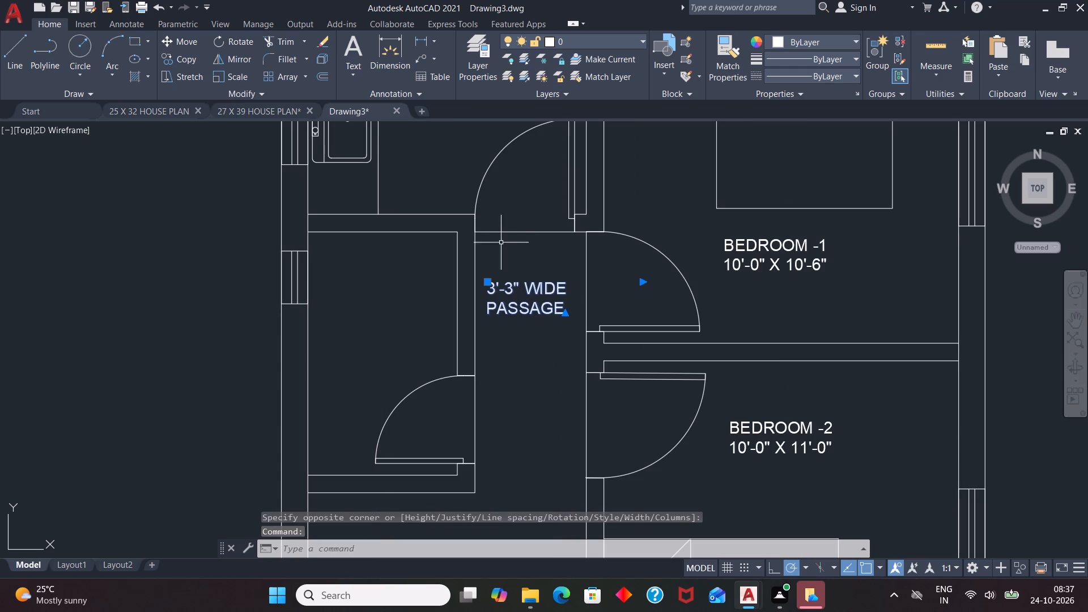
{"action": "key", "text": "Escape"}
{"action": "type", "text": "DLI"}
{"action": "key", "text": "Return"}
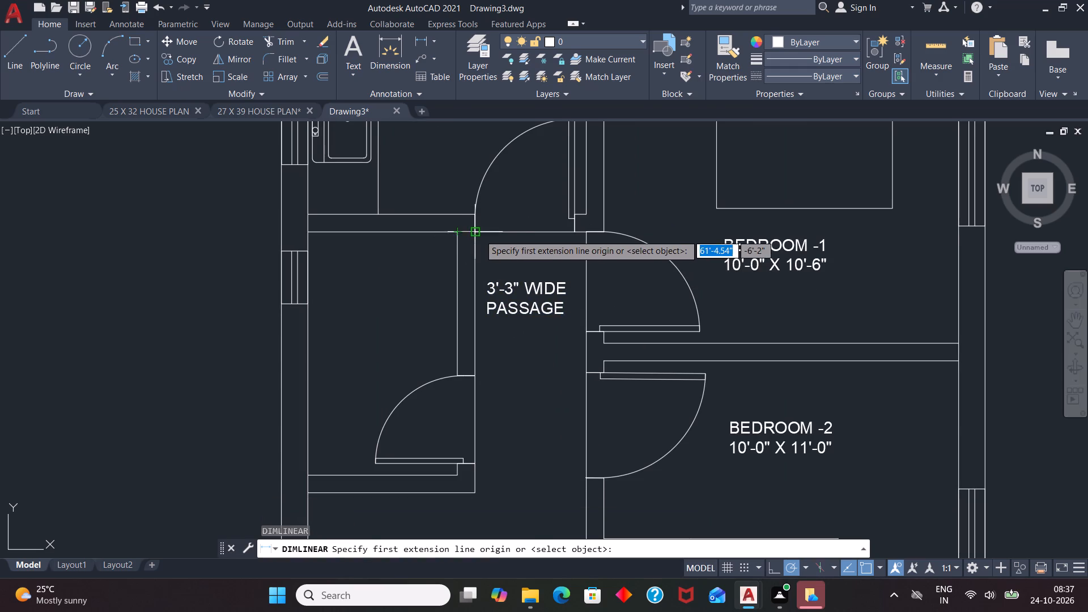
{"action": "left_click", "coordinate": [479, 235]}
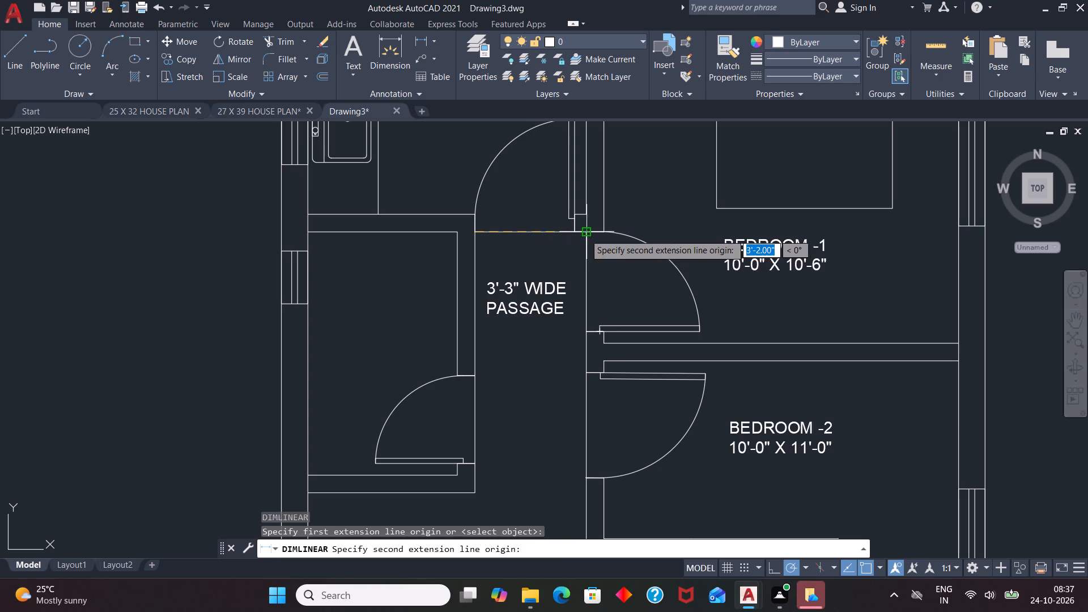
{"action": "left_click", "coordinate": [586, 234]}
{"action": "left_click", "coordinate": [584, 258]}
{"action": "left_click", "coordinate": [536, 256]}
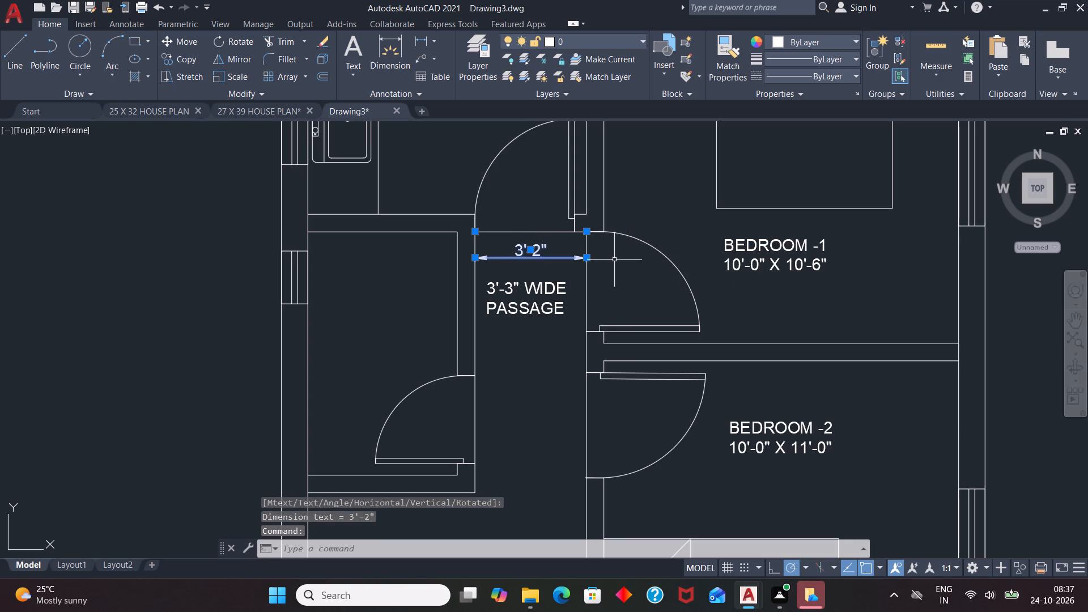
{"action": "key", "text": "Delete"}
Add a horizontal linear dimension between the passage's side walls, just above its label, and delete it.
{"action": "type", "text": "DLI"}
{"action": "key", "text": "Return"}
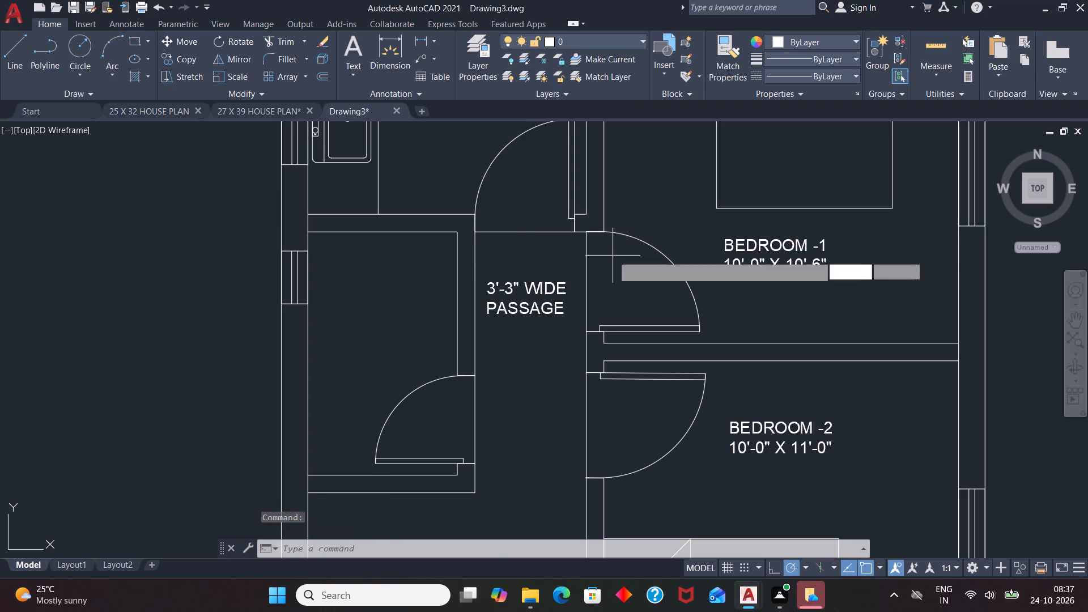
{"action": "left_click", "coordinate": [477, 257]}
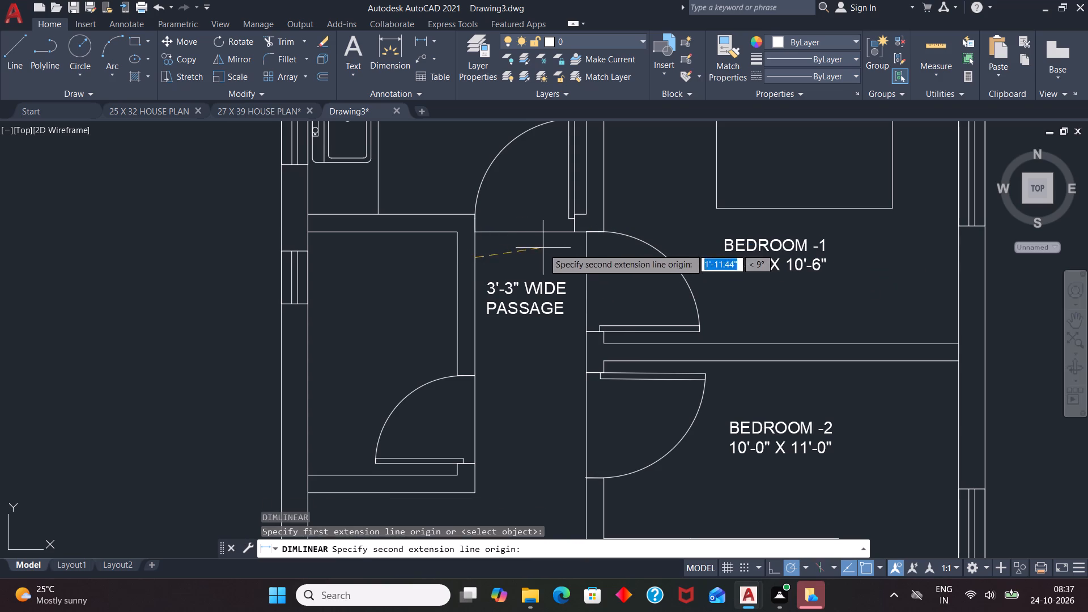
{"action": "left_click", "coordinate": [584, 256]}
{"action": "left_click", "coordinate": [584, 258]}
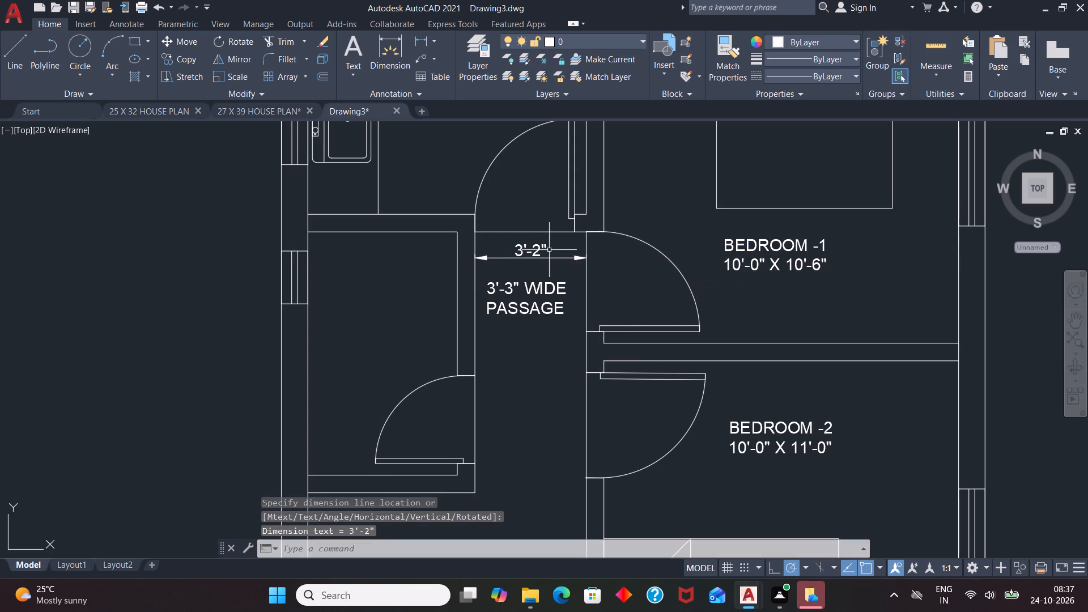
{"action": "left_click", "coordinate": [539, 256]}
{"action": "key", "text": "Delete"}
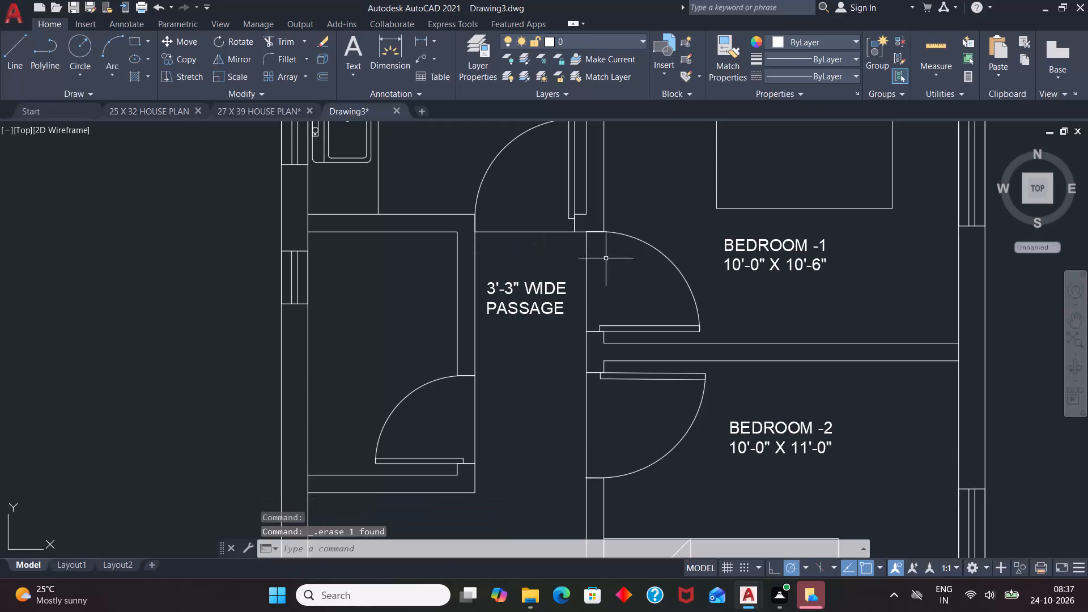
Label the small room below the kitchen with 4" multiline text: STORE, and 4'-3" X 6'-11" on the second line.
{"action": "scroll", "coordinate": [560, 317], "scroll_direction": "down", "scroll_amount": 2}
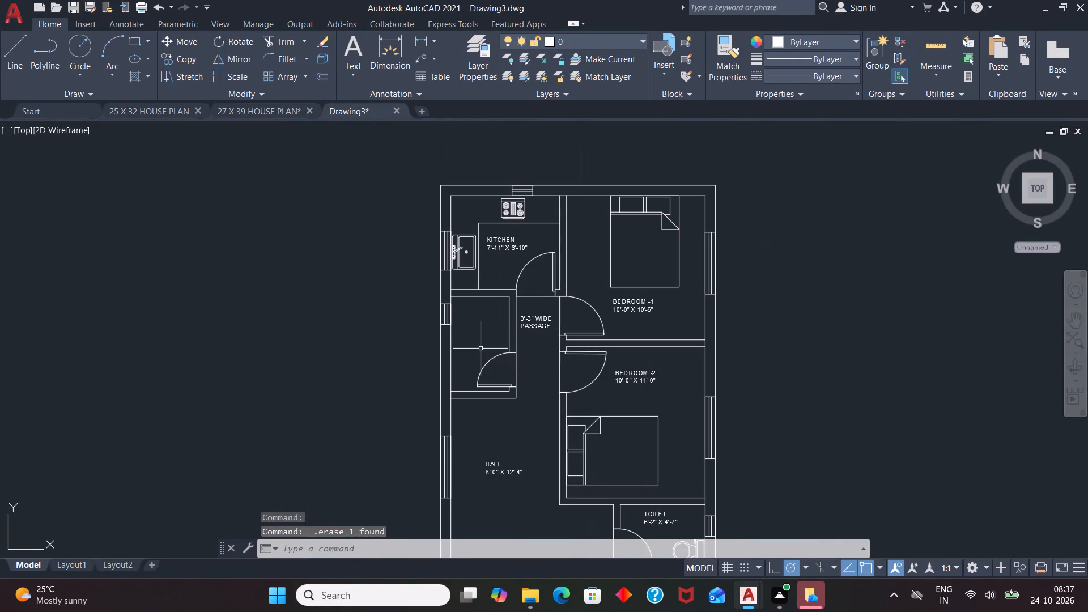
{"action": "key", "text": "t"}
{"action": "key", "text": "Return"}
{"action": "scroll", "coordinate": [492, 324], "scroll_direction": "up", "scroll_amount": 3}
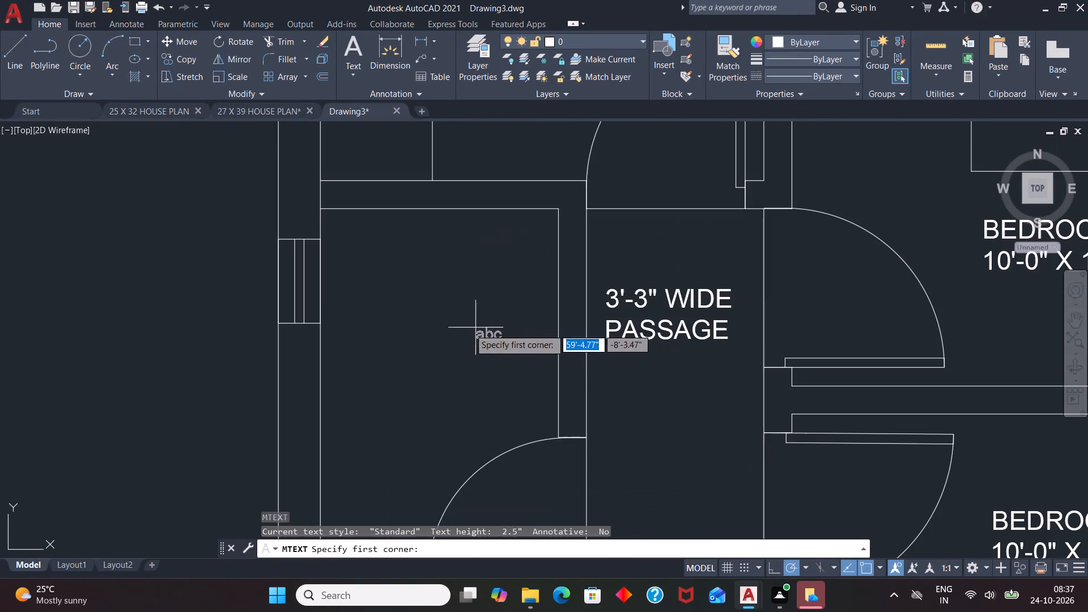
{"action": "left_click", "coordinate": [352, 308]}
{"action": "left_click", "coordinate": [500, 401]}
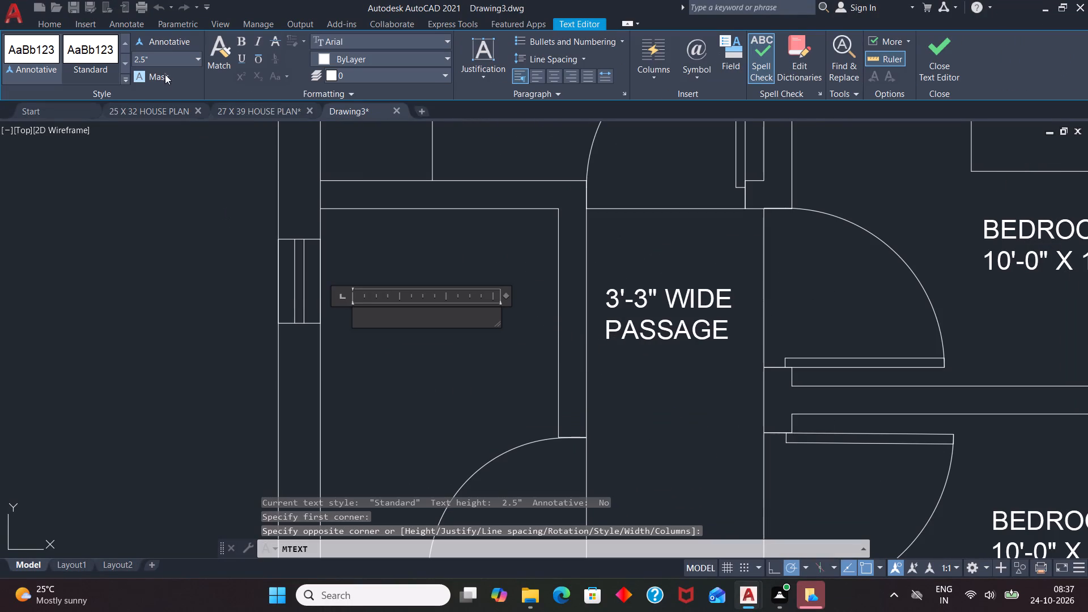
{"action": "left_click", "coordinate": [173, 53]}
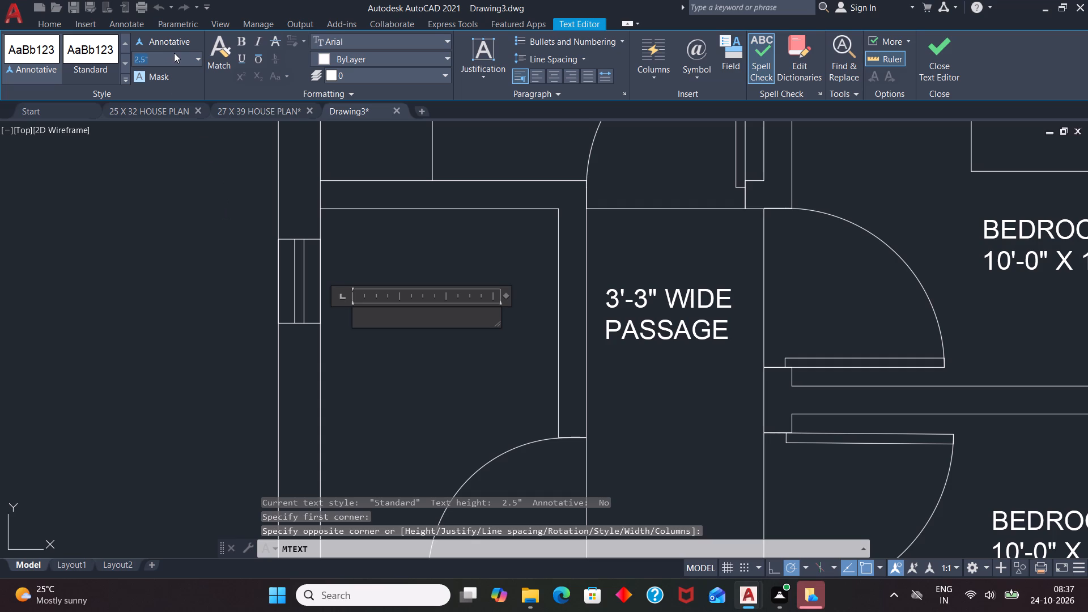
{"action": "key", "text": "BackSpace"}
{"action": "key", "text": "4"}
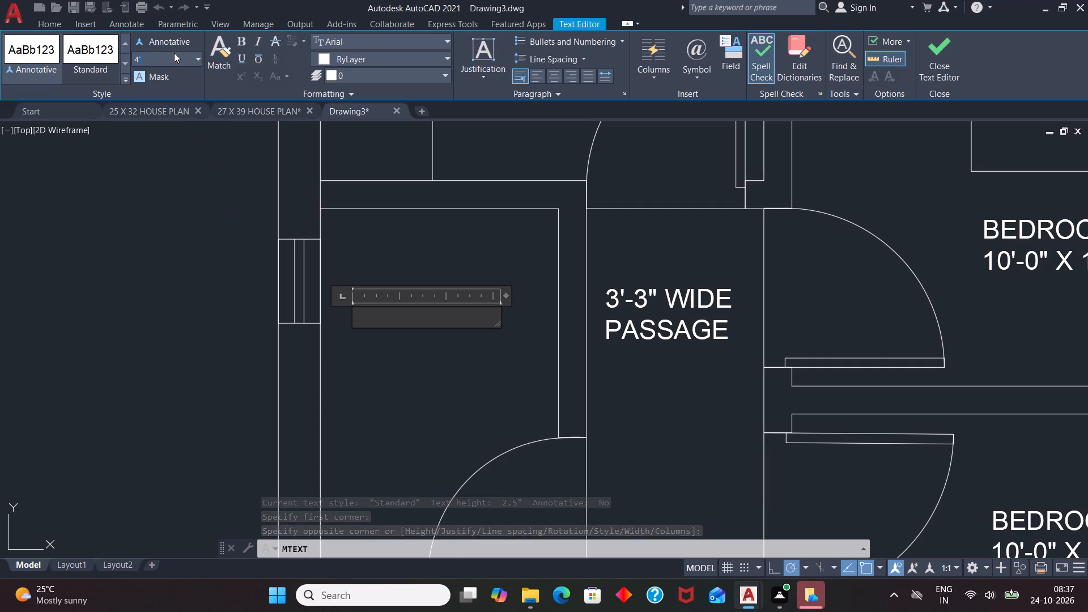
{"action": "key", "text": "Return"}
{"action": "type", "text": "STORE"}
{"action": "key", "text": "Return"}
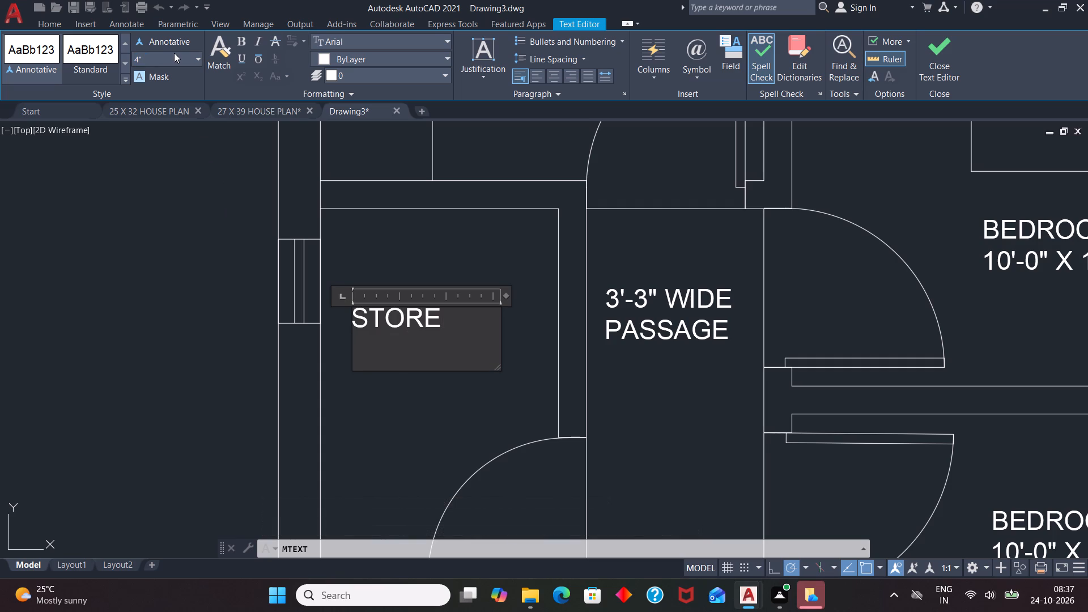
{"action": "type", "text": "4'-3"}
{"action": "type", "text": "\" X"}
{"action": "key", "text": "space"}
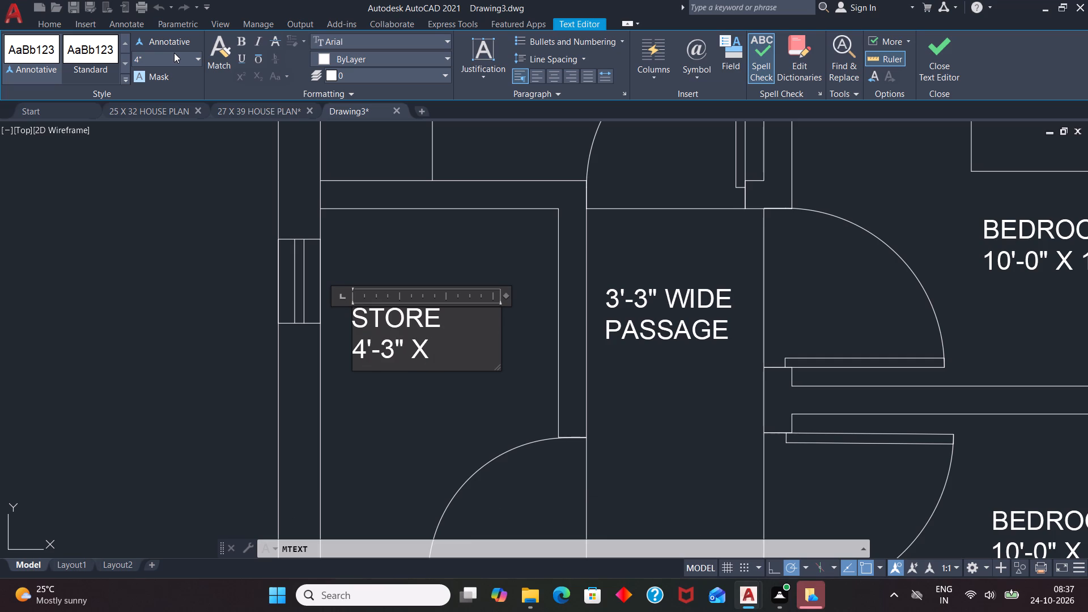
{"action": "type", "text": "6'-11"}
{"action": "key", "text": "shift+quotedbl"}
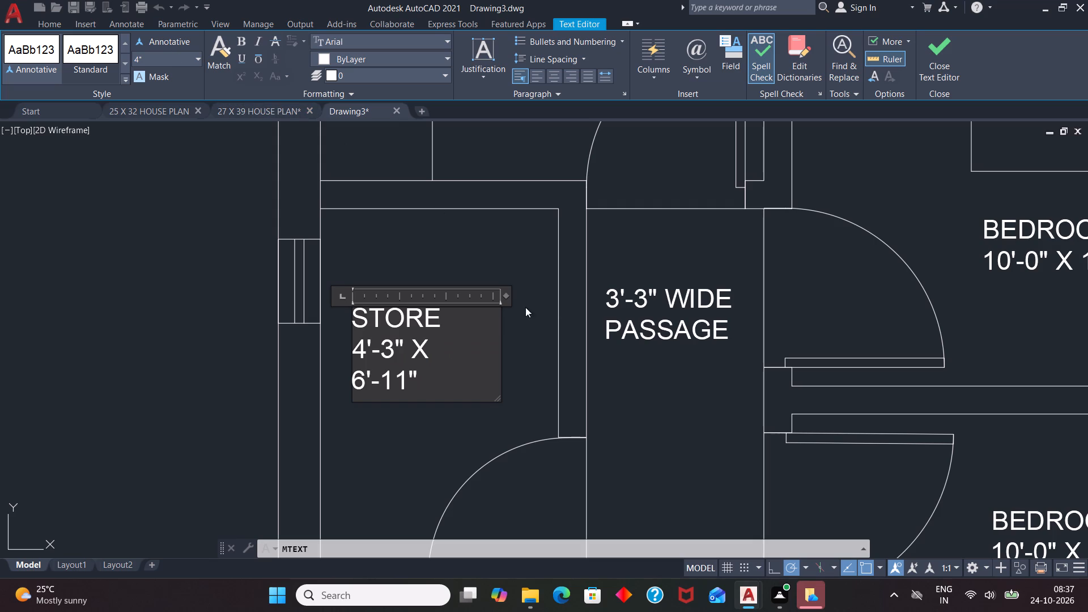
{"action": "left_click_drag", "start_coordinate": [506, 295], "coordinate": [528, 294]}
{"action": "left_click", "coordinate": [428, 402]}
Add a title above the plan as 5" multiline text: 20 X 40 (800 sq ft) House Plan - North Face - FP1069.
{"action": "scroll", "coordinate": [487, 231], "scroll_direction": "down", "scroll_amount": 3}
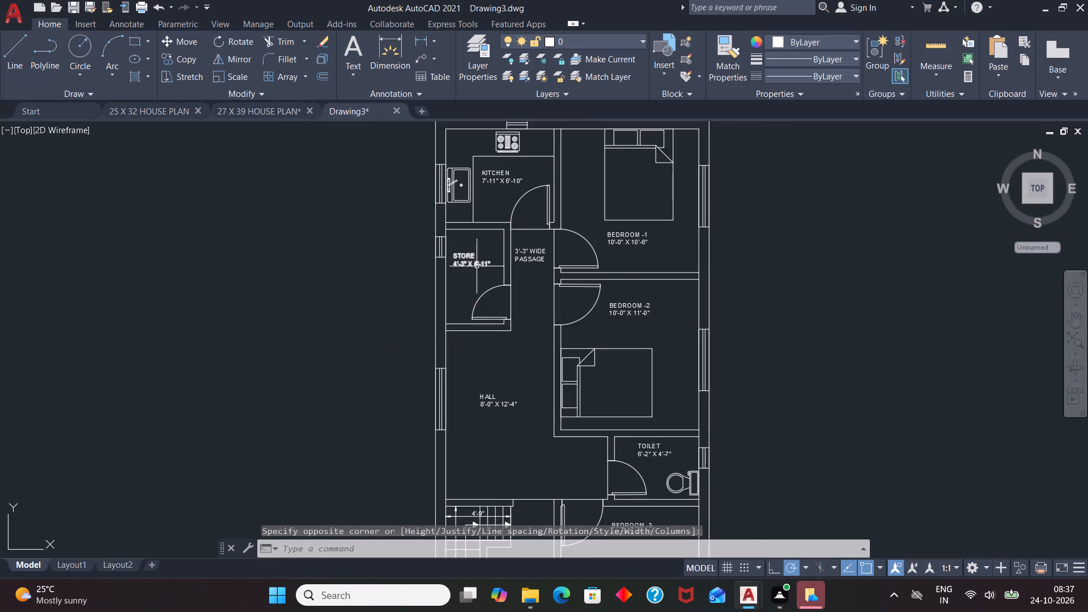
{"action": "scroll", "coordinate": [505, 387], "scroll_direction": "down", "scroll_amount": 2}
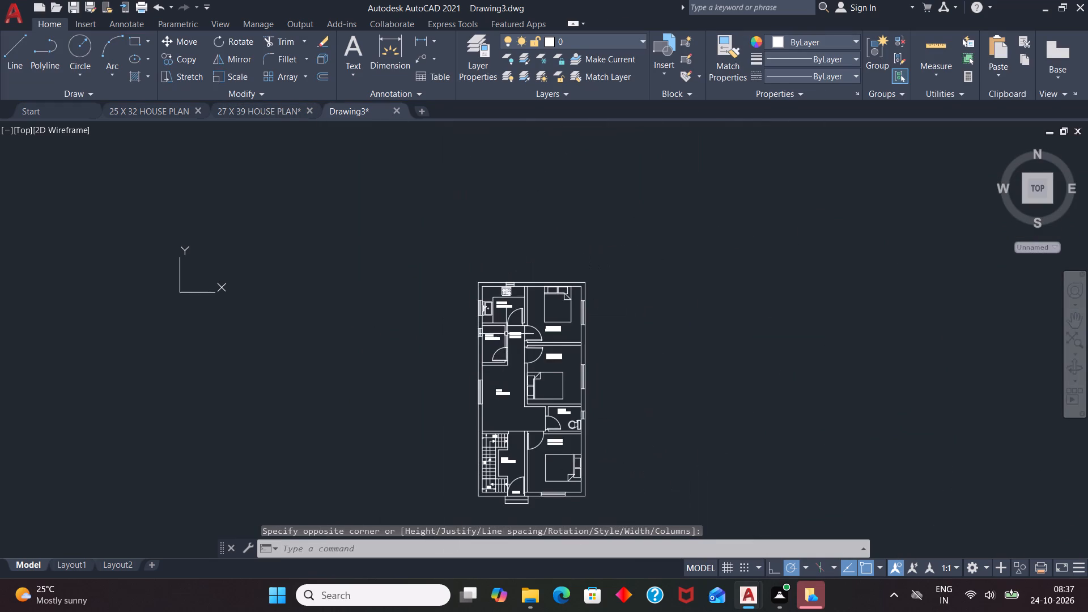
{"action": "scroll", "coordinate": [507, 332], "scroll_direction": "up", "scroll_amount": 3}
{"action": "scroll", "coordinate": [466, 290], "scroll_direction": "down", "scroll_amount": 1}
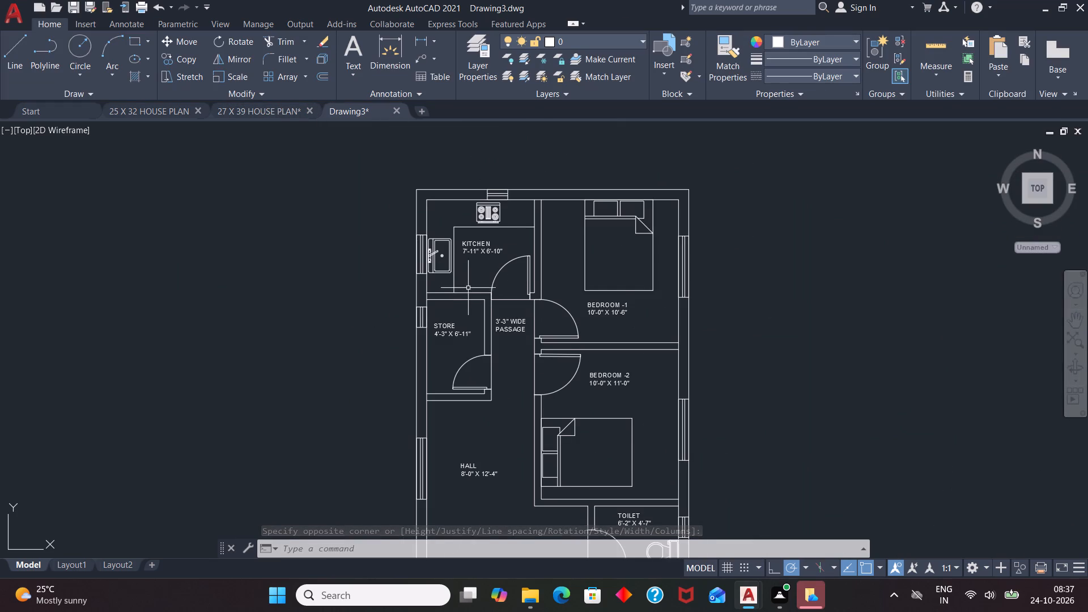
{"action": "scroll", "coordinate": [547, 281], "scroll_direction": "down", "scroll_amount": 1}
{"action": "scroll", "coordinate": [504, 184], "scroll_direction": "up", "scroll_amount": 2}
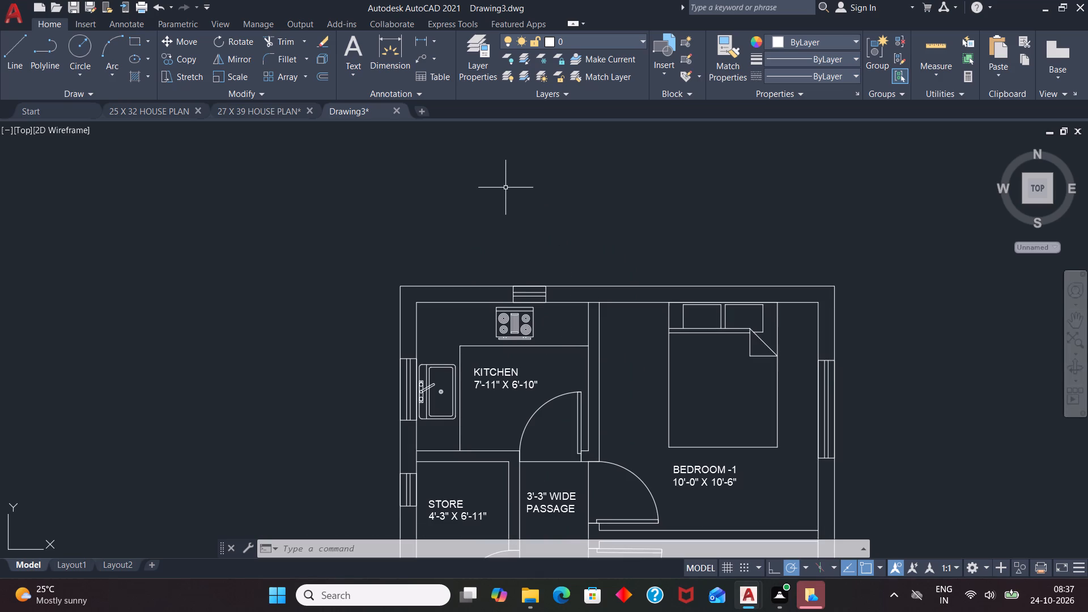
{"action": "key", "text": "t"}
{"action": "key", "text": "Return"}
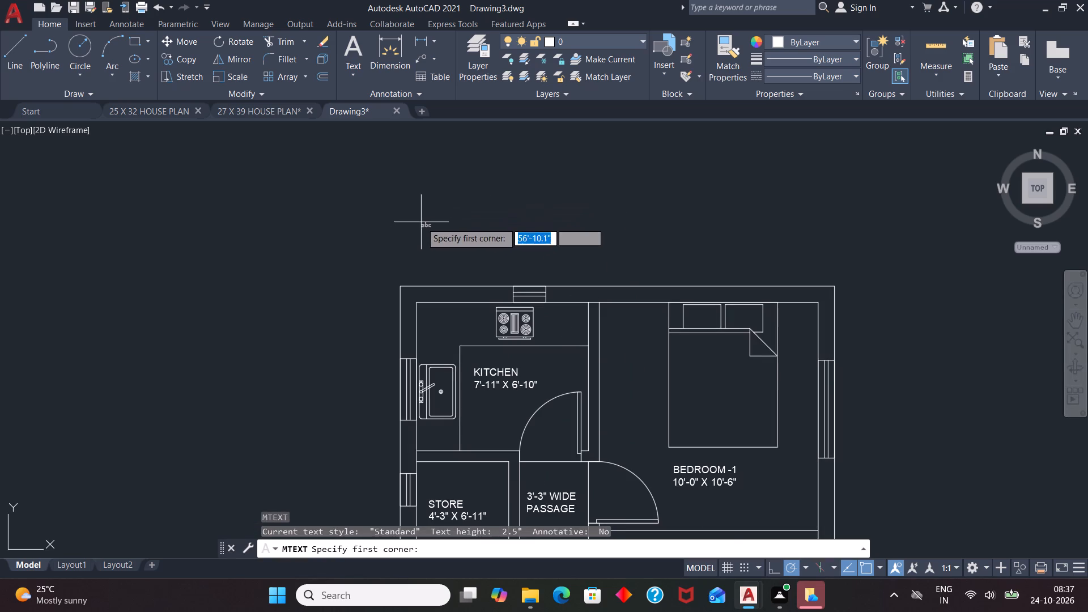
{"action": "left_click_drag", "start_coordinate": [422, 222], "coordinate": [432, 228]}
{"action": "left_click", "coordinate": [832, 256]}
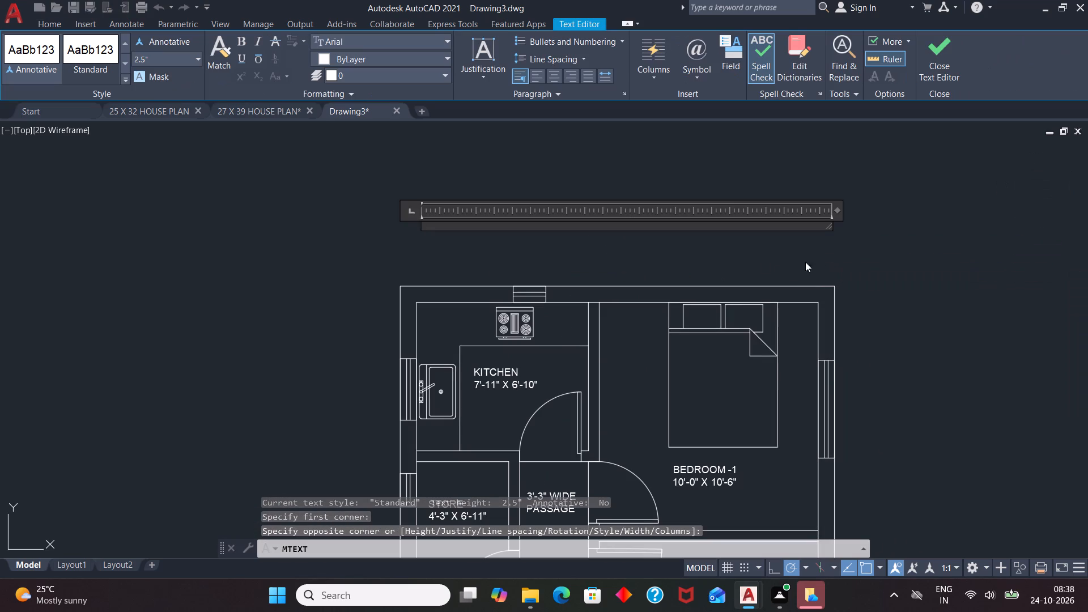
{"action": "left_click", "coordinate": [178, 63]}
{"action": "key", "text": "BackSpace"}
{"action": "key", "text": "5"}
{"action": "key", "text": "Return"}
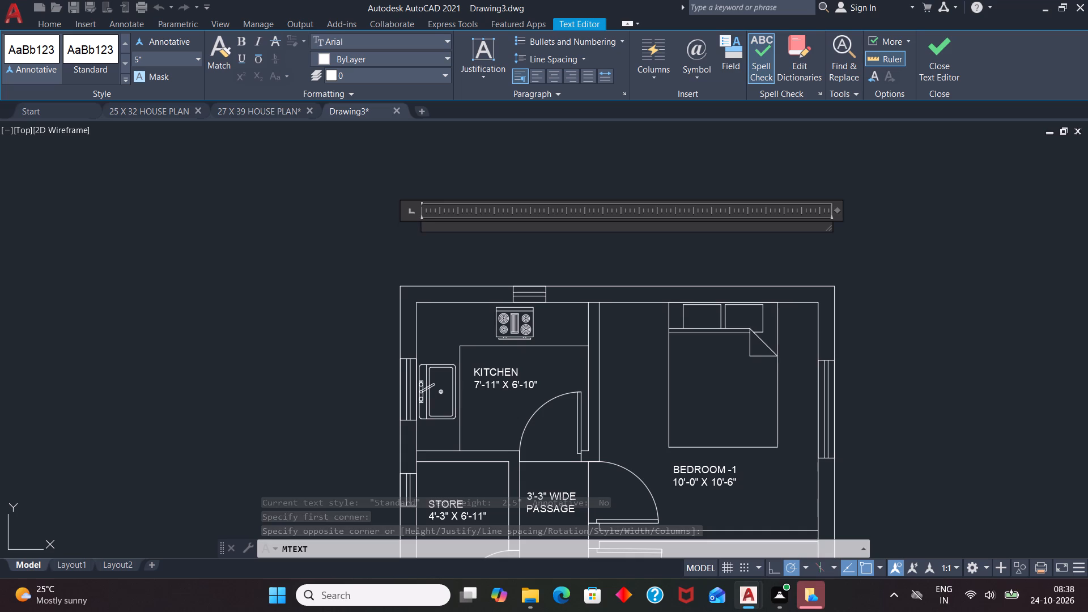
{"action": "type", "text": "20 X 4"}
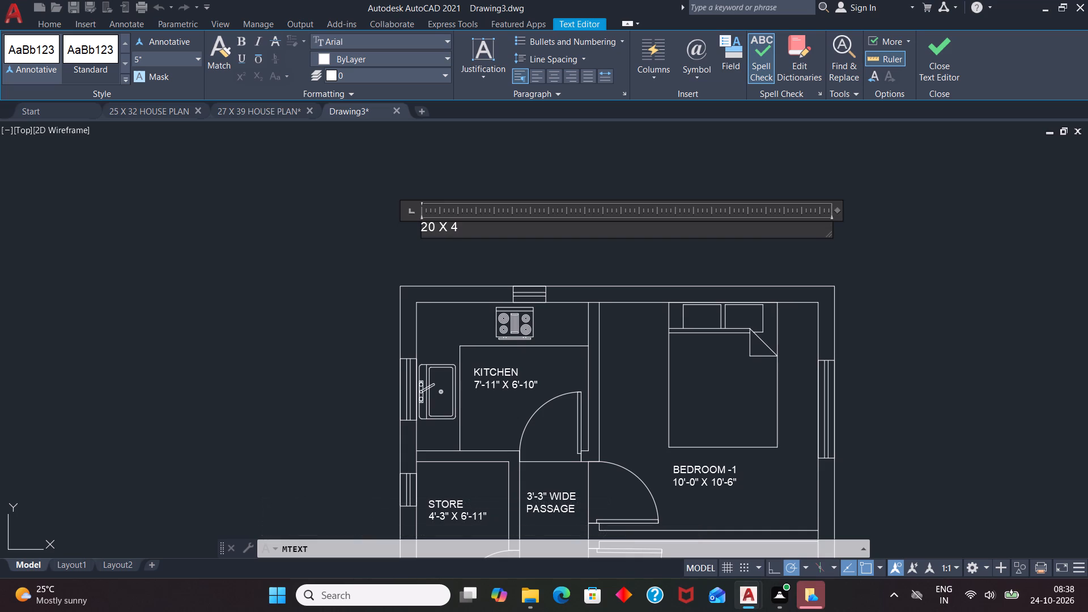
{"action": "type", "text": "0"}
{"action": "key", "text": "space"}
{"action": "key", "text": "shift+parenleft"}
{"action": "type", "text": "800"}
{"action": "key", "text": "space"}
{"action": "type", "text": "sq ft"}
{"action": "type", "text": ")"}
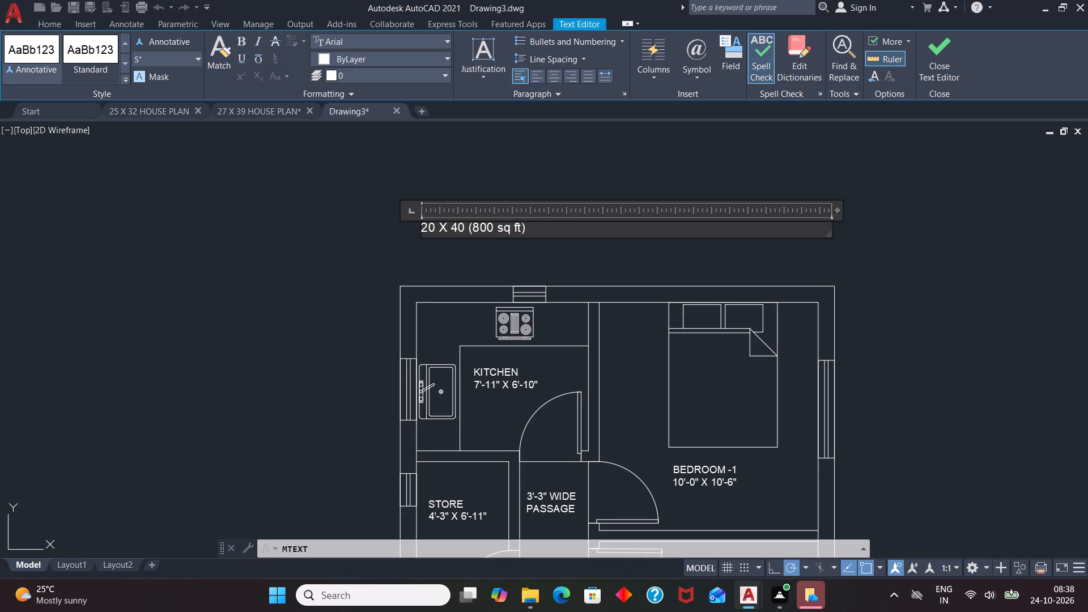
{"action": "key", "text": "space"}
{"action": "key", "text": "h"}
{"action": "type", "text": "ouse"}
{"action": "key", "text": "space"}
{"action": "key", "text": "p"}
{"action": "type", "text": "lan"}
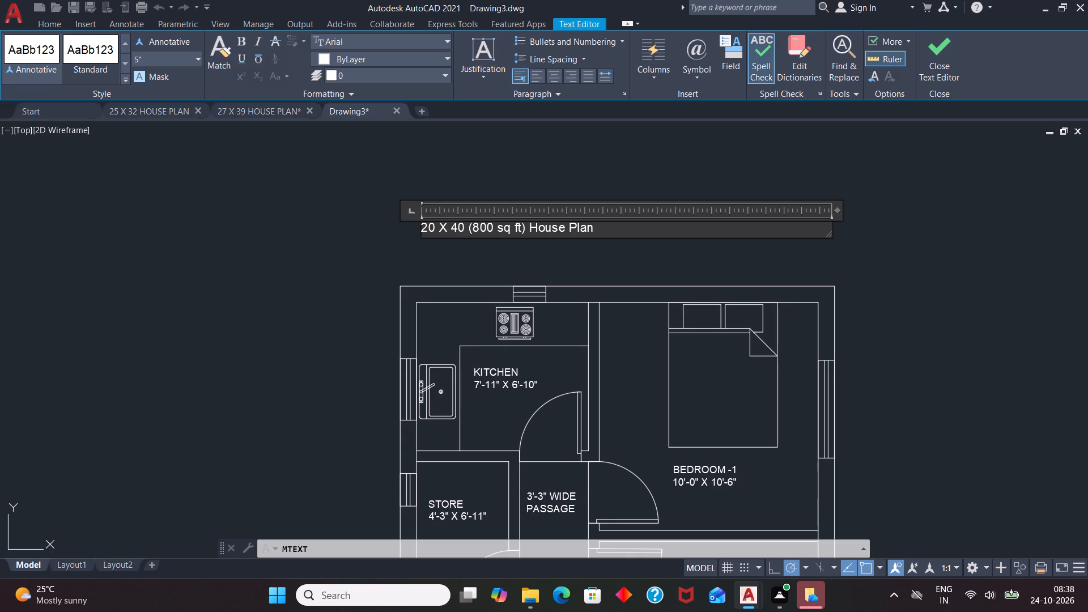
{"action": "key", "text": "space"}
{"action": "type", "text": "-"}
{"action": "key", "text": "space"}
{"action": "key", "text": "n"}
{"action": "type", "text": "orth"}
{"action": "key", "text": "space"}
{"action": "key", "text": "d"}
{"action": "key", "text": "BackSpace"}
{"action": "key", "text": "f"}
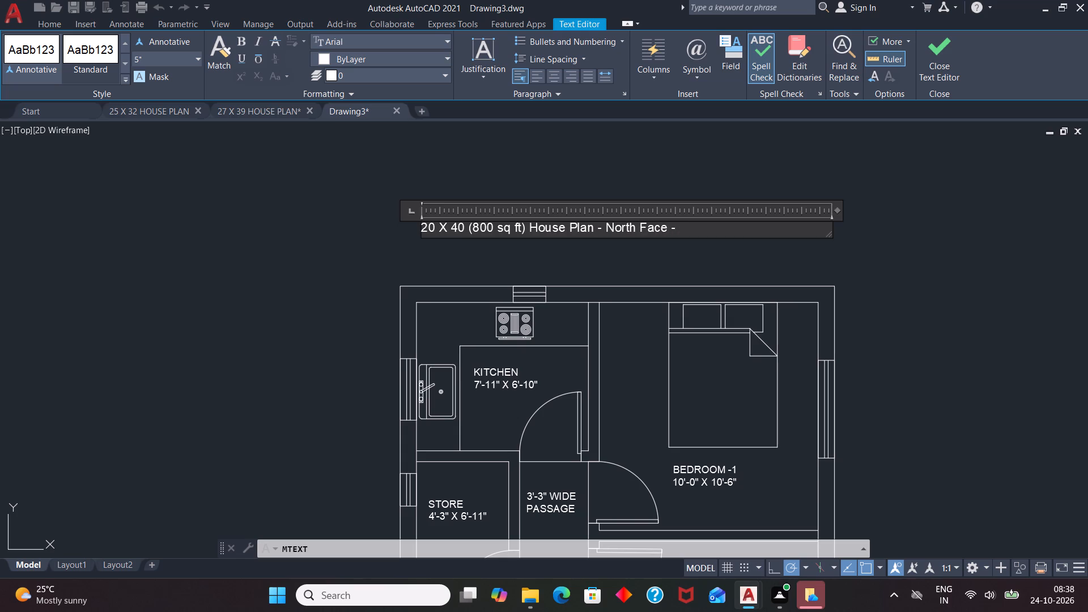
{"action": "type", "text": "FP"}
{"action": "key", "text": "1"}
{"action": "key", "text": "0"}
{"action": "type", "text": "69"}
{"action": "left_click_drag", "start_coordinate": [392, 215], "coordinate": [396, 224]}
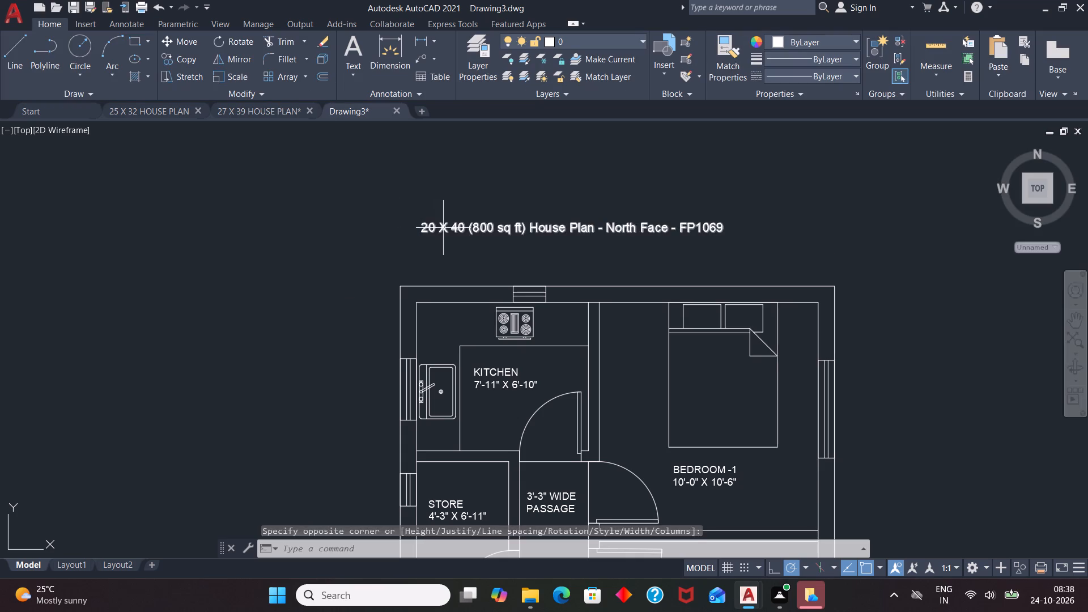
Move the title text slightly down toward the plan and about 3'-9" to the right.
{"action": "left_click", "coordinate": [444, 228]}
{"action": "left_click", "coordinate": [422, 220]}
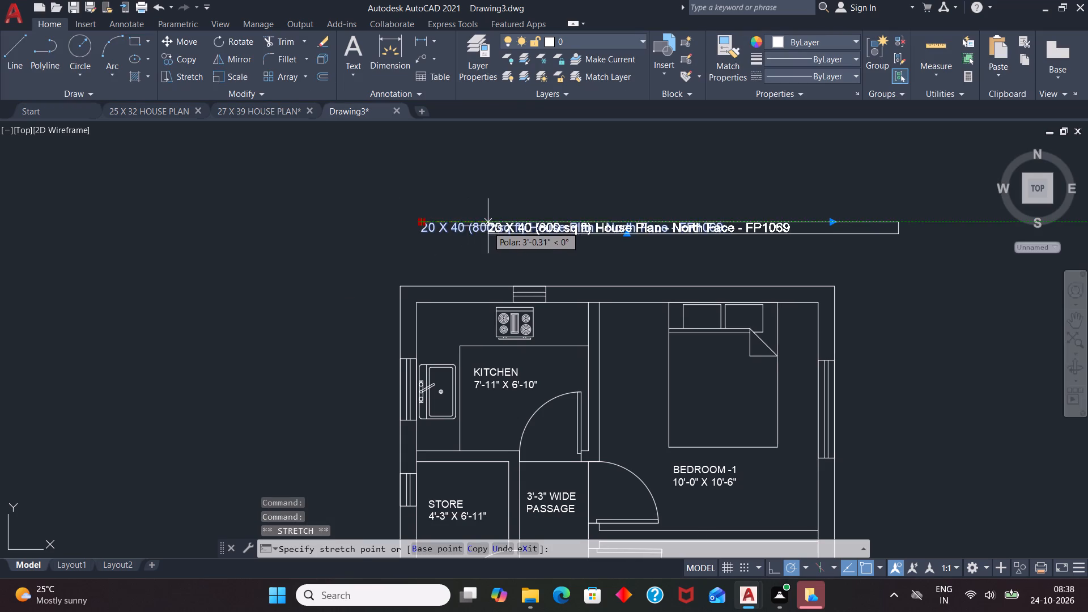
{"action": "left_click", "coordinate": [498, 231]}
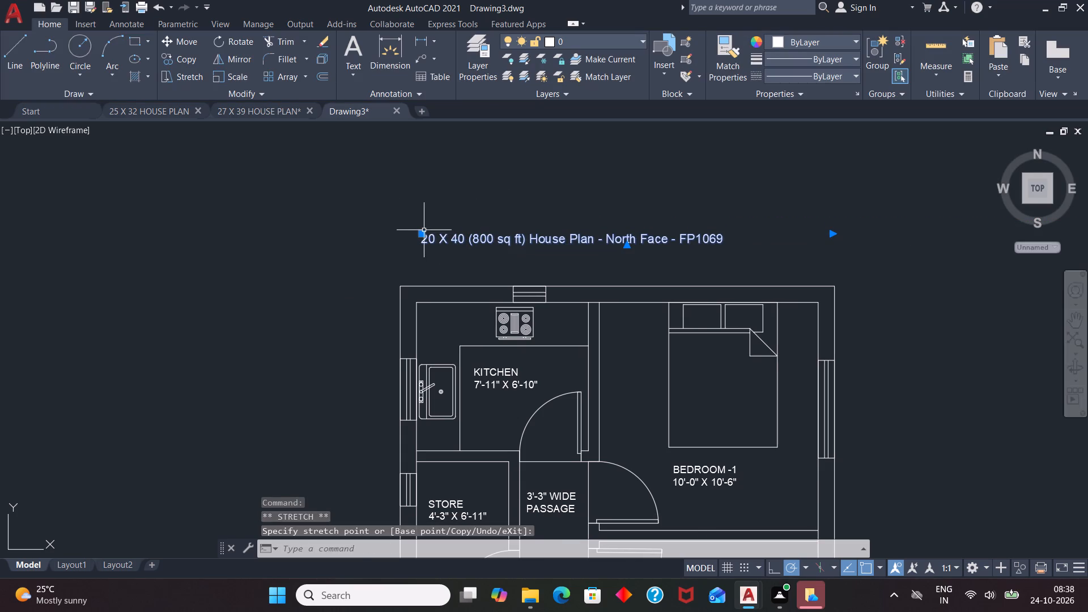
{"action": "left_click", "coordinate": [421, 233]}
{"action": "left_click", "coordinate": [504, 226]}
{"action": "left_click_drag", "start_coordinate": [423, 235], "coordinate": [503, 239]}
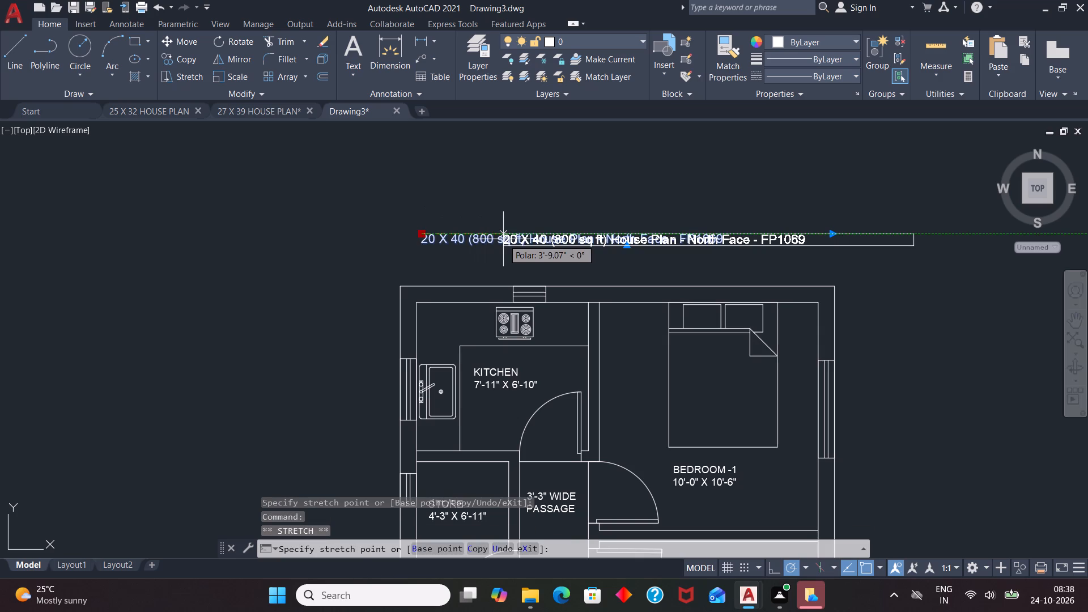
{"action": "left_click", "coordinate": [503, 239]}
{"action": "key", "text": "Escape"}
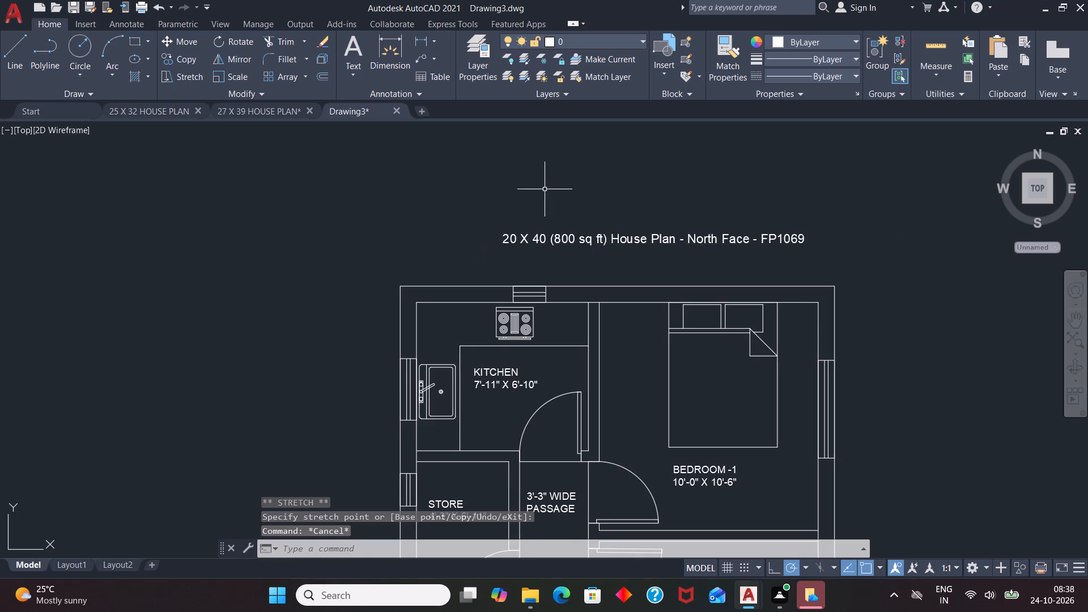
Shift the title text about 8.5" back to the left so it sits roughly centred above the plan.
{"action": "left_click", "coordinate": [551, 241]}
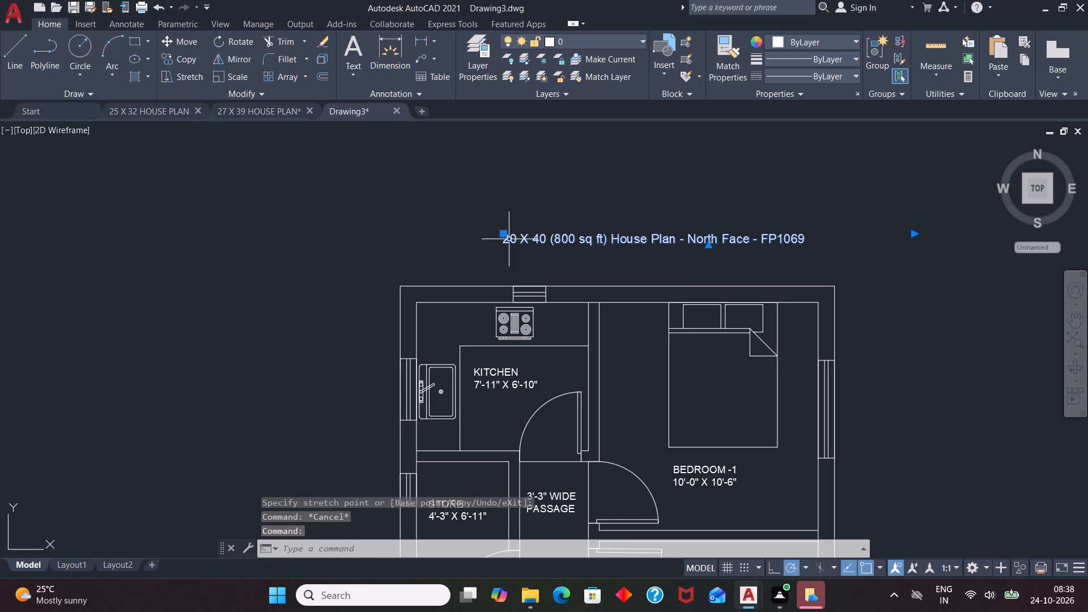
{"action": "left_click", "coordinate": [507, 232]}
{"action": "left_click", "coordinate": [505, 230]}
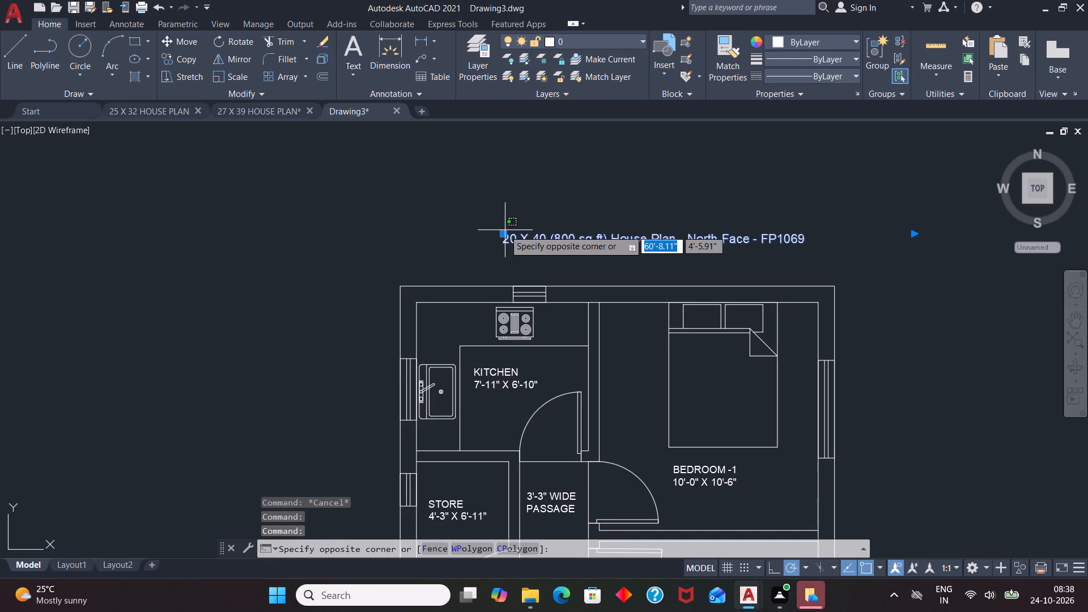
{"action": "left_click", "coordinate": [504, 233]}
{"action": "left_click", "coordinate": [504, 233]}
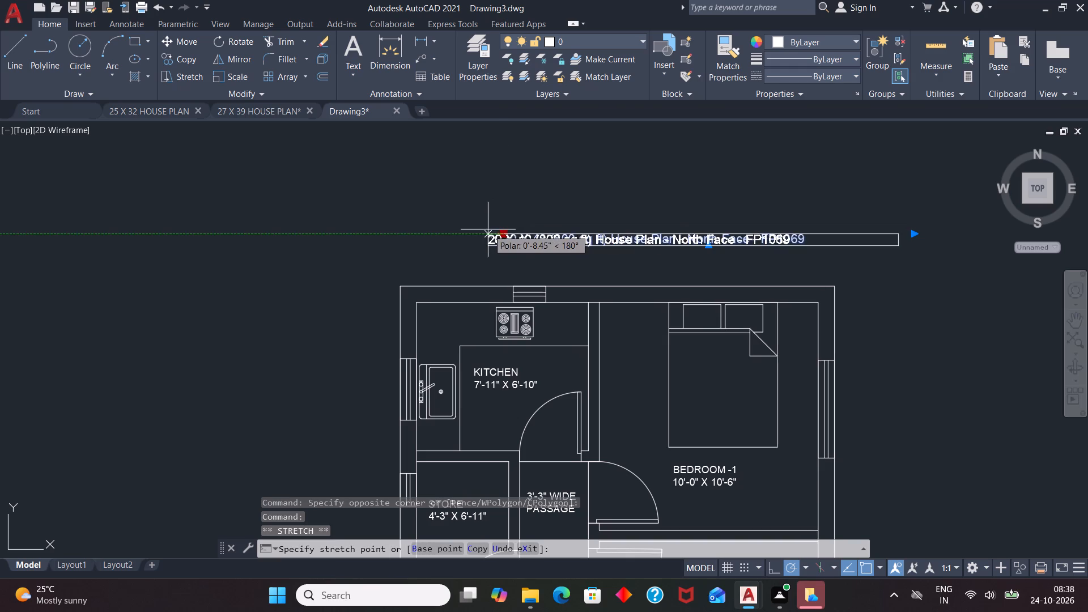
{"action": "left_click", "coordinate": [488, 229]}
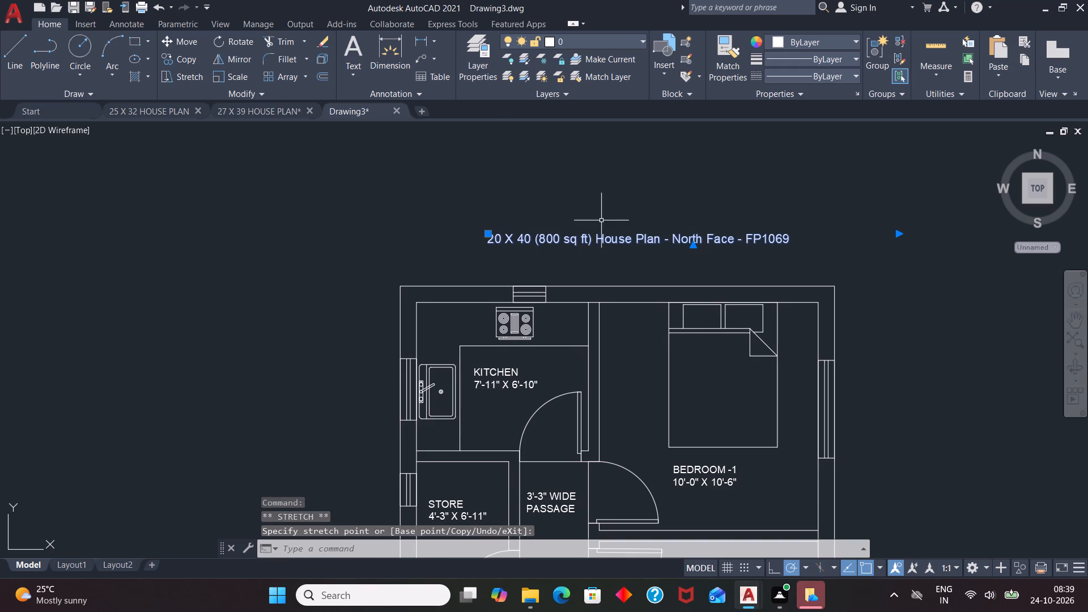
{"action": "key", "text": "Escape"}
Add a horizontal linear dimension for the plan's overall width between its two top outer corners, just above the top wall.
{"action": "type", "text": "DLI"}
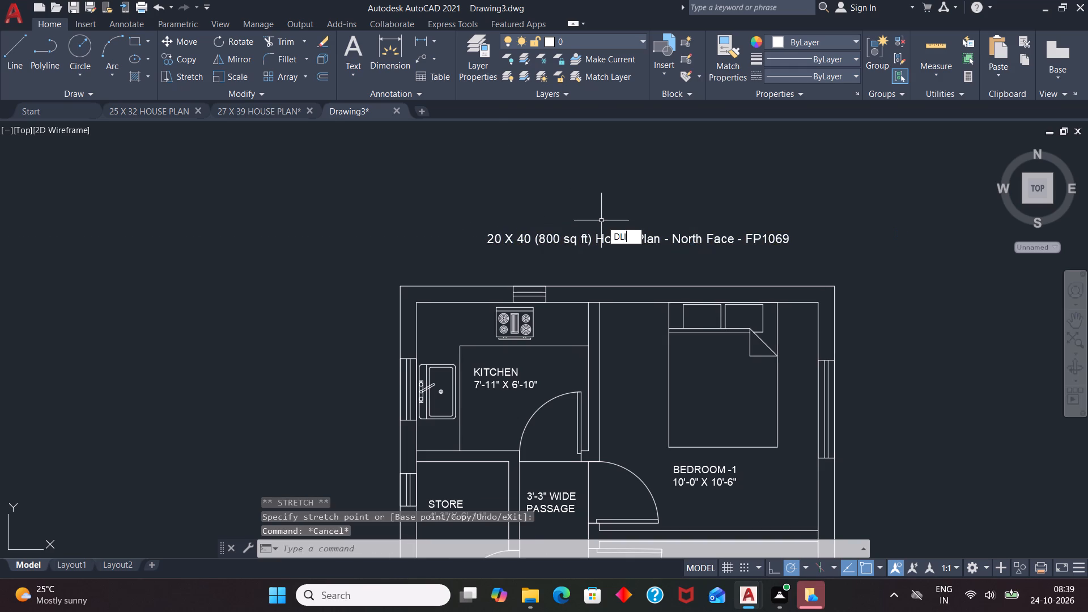
{"action": "key", "text": "Return"}
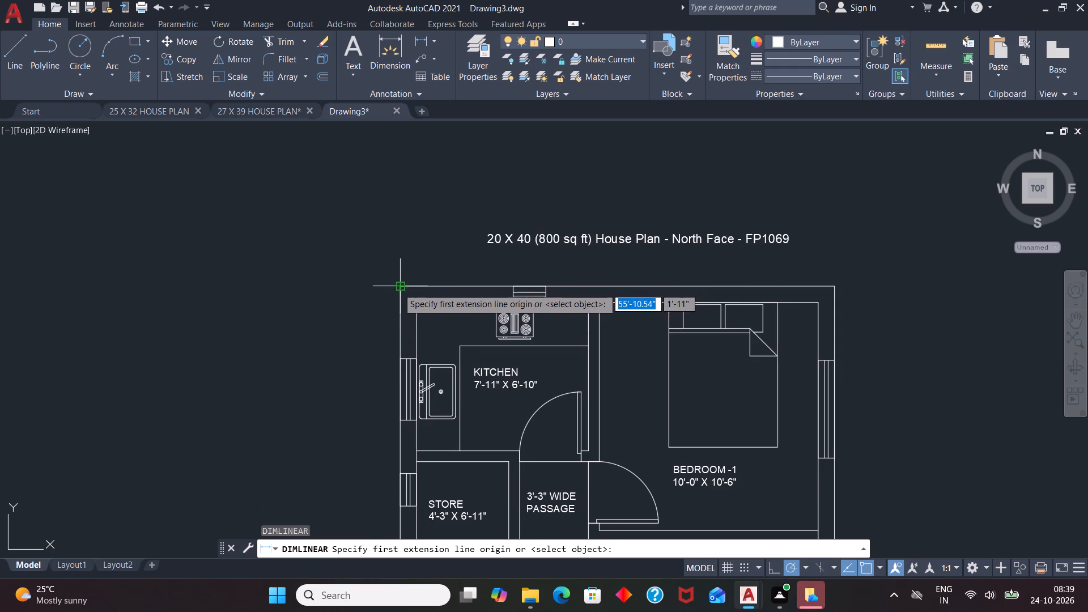
{"action": "left_click", "coordinate": [398, 288]}
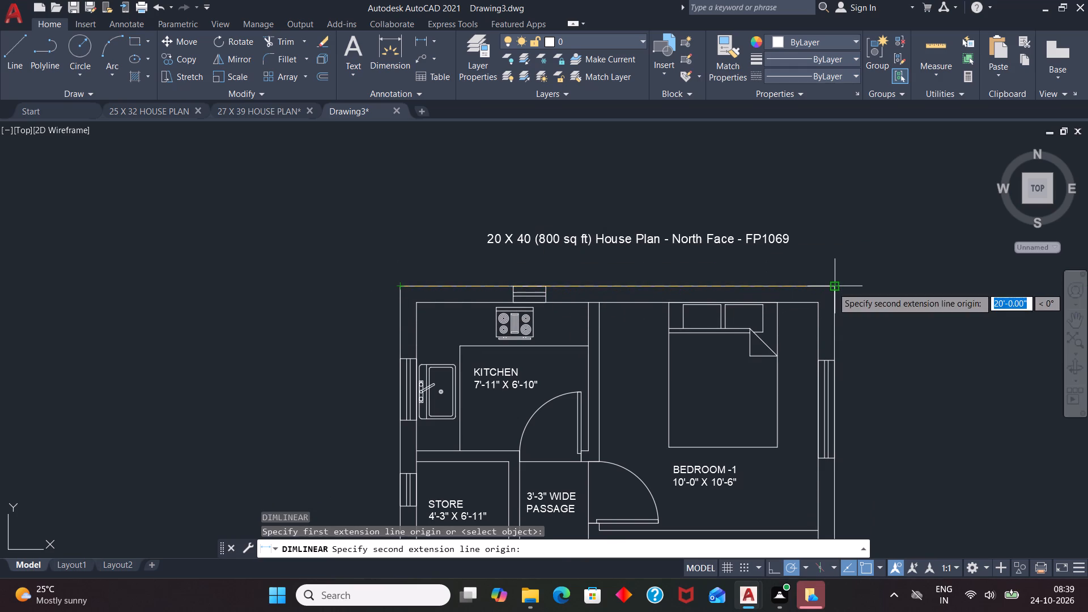
{"action": "left_click", "coordinate": [832, 287]}
{"action": "left_click", "coordinate": [832, 270]}
Add a vertical linear dimension for the plan's overall length between its two right-hand outer corners, just outside the Bedroom-side wall.
{"action": "scroll", "coordinate": [660, 234], "scroll_direction": "down", "scroll_amount": 2}
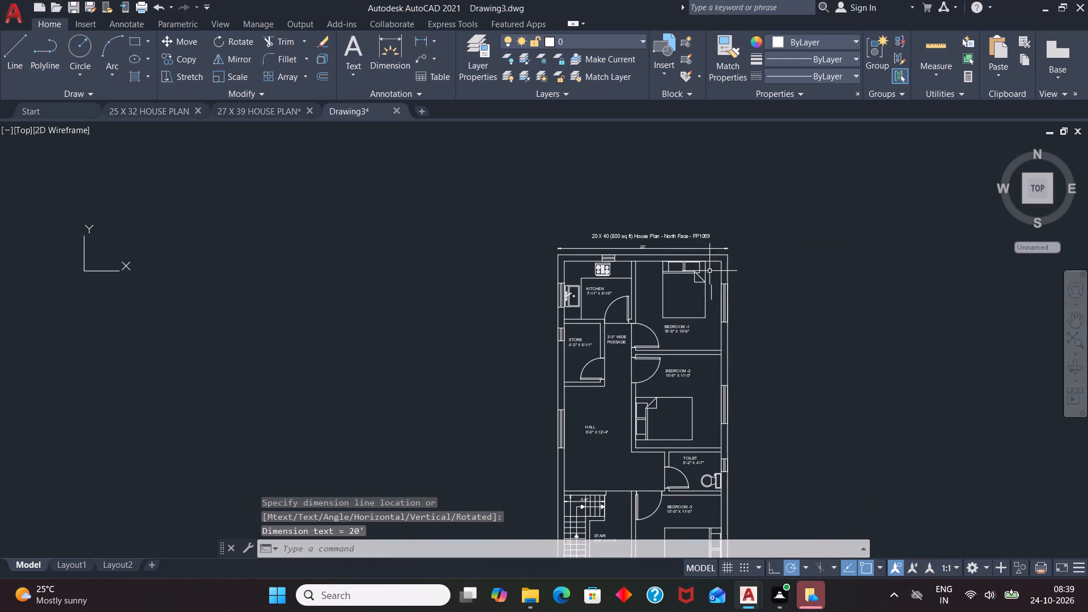
{"action": "scroll", "coordinate": [633, 197], "scroll_direction": "down", "scroll_amount": 1}
{"action": "type", "text": "DLI"}
{"action": "key", "text": "Return"}
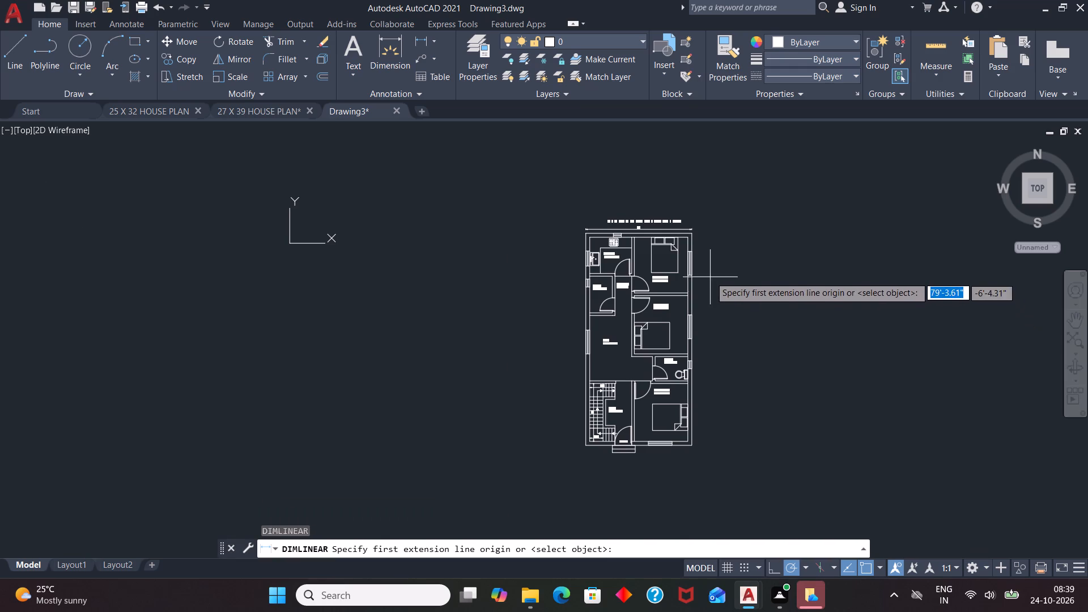
{"action": "scroll", "coordinate": [710, 277], "scroll_direction": "up", "scroll_amount": 3}
{"action": "scroll", "coordinate": [655, 227], "scroll_direction": "down", "scroll_amount": 1}
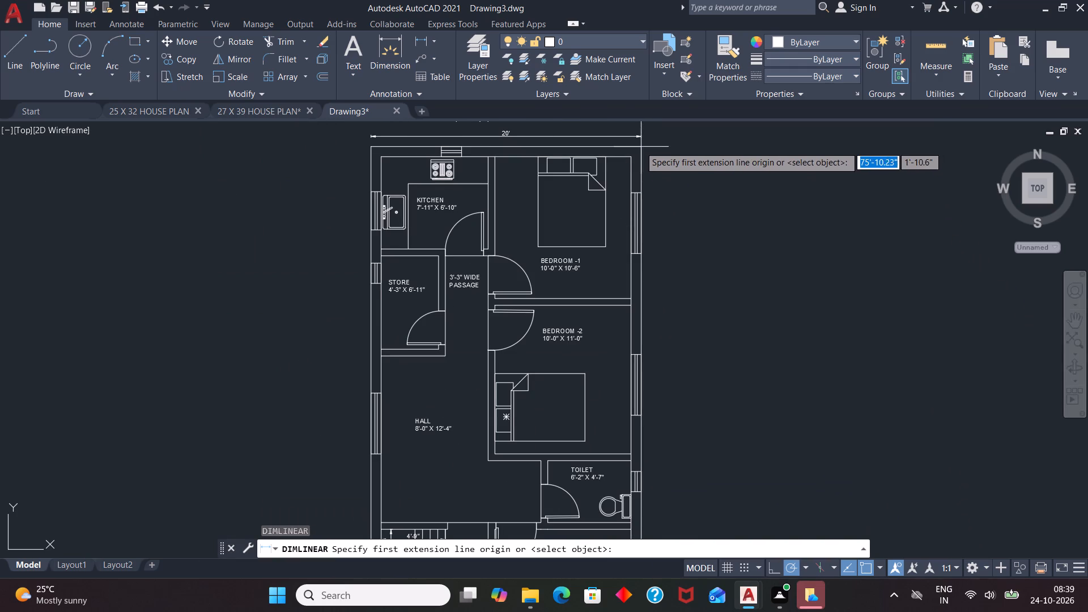
{"action": "left_click", "coordinate": [639, 143]}
{"action": "scroll", "coordinate": [660, 190], "scroll_direction": "down", "scroll_amount": 3}
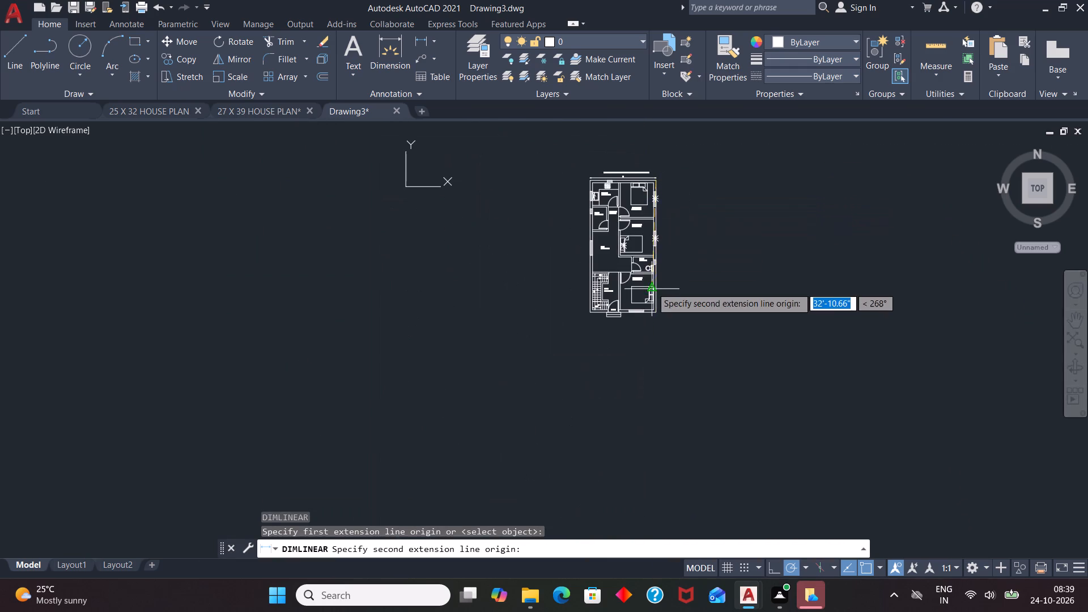
{"action": "scroll", "coordinate": [652, 287], "scroll_direction": "up", "scroll_amount": 4}
{"action": "left_click", "coordinate": [667, 436]}
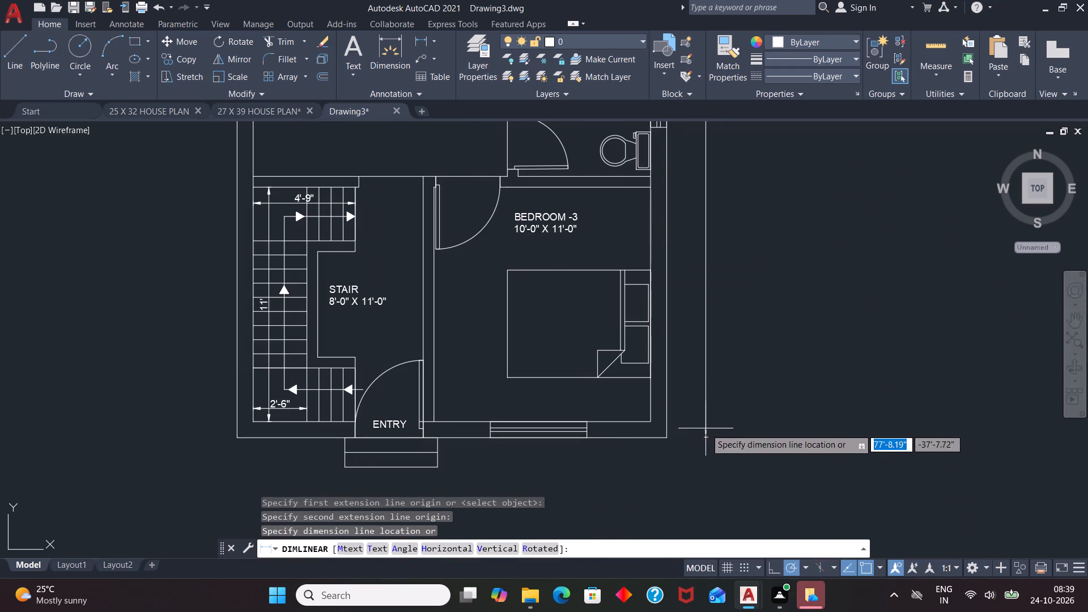
{"action": "left_click", "coordinate": [705, 428]}
Add the caption GROUND FLOOR PLAN as 5" multiline text just below the entry steps.
{"action": "scroll", "coordinate": [691, 422], "scroll_direction": "down", "scroll_amount": 2}
{"action": "scroll", "coordinate": [687, 283], "scroll_direction": "up", "scroll_amount": 2}
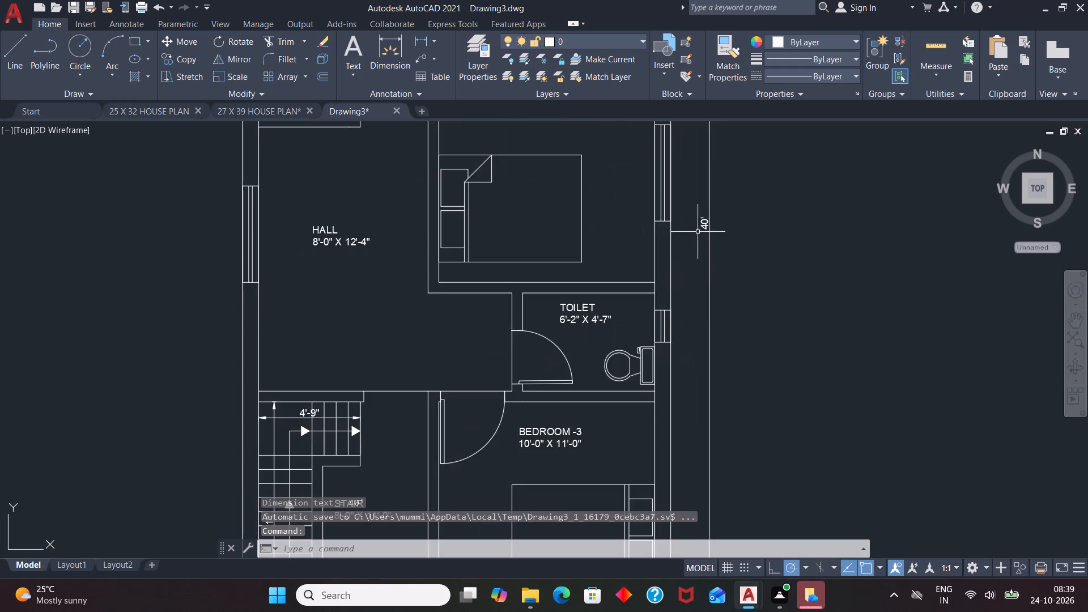
{"action": "scroll", "coordinate": [718, 221], "scroll_direction": "down", "scroll_amount": 2}
{"action": "scroll", "coordinate": [640, 412], "scroll_direction": "up", "scroll_amount": 2}
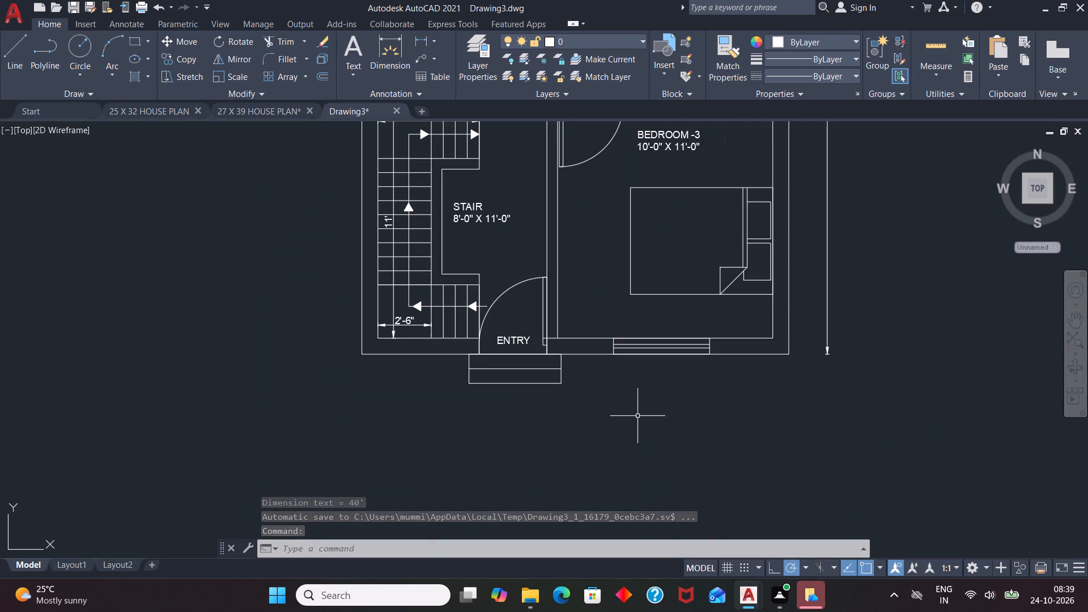
{"action": "key", "text": "t"}
{"action": "key", "text": "Return"}
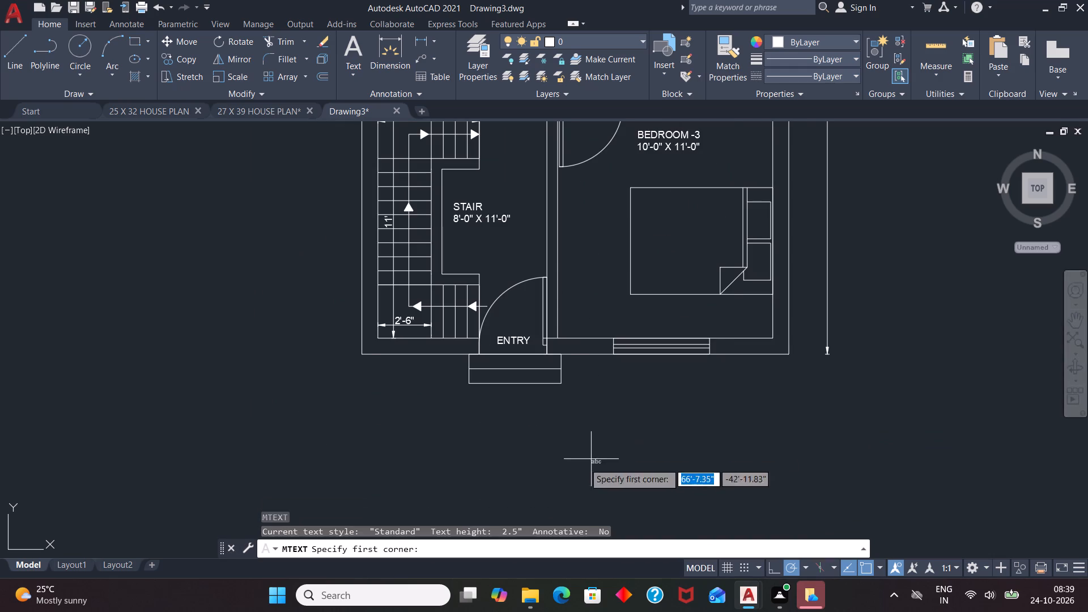
{"action": "scroll", "coordinate": [508, 443], "scroll_direction": "up", "scroll_amount": 2}
{"action": "left_click_drag", "start_coordinate": [343, 328], "coordinate": [353, 344]}
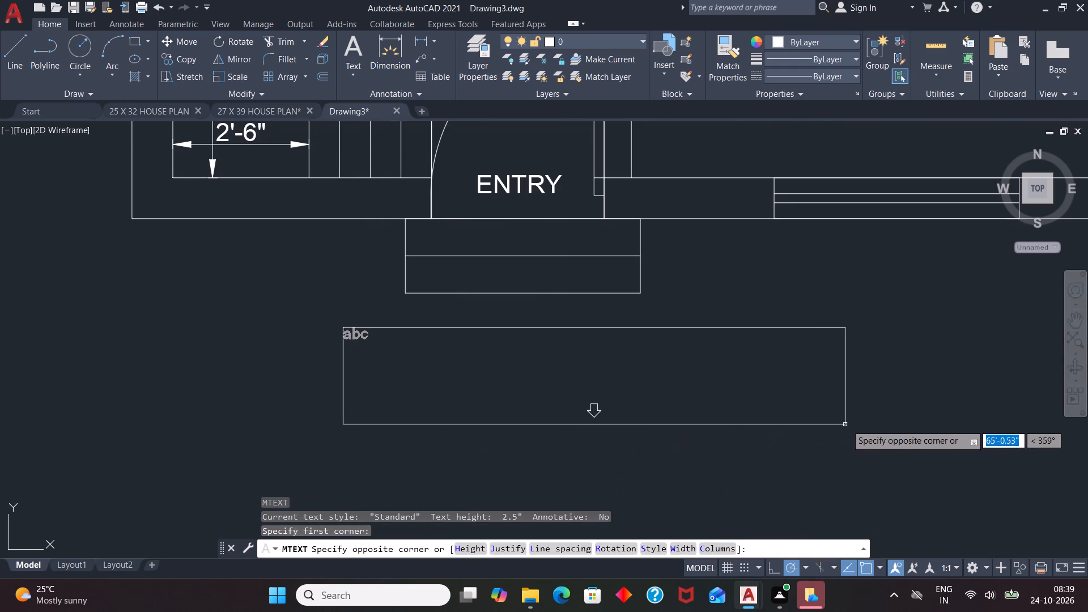
{"action": "left_click", "coordinate": [855, 422]}
{"action": "left_click", "coordinate": [164, 54]}
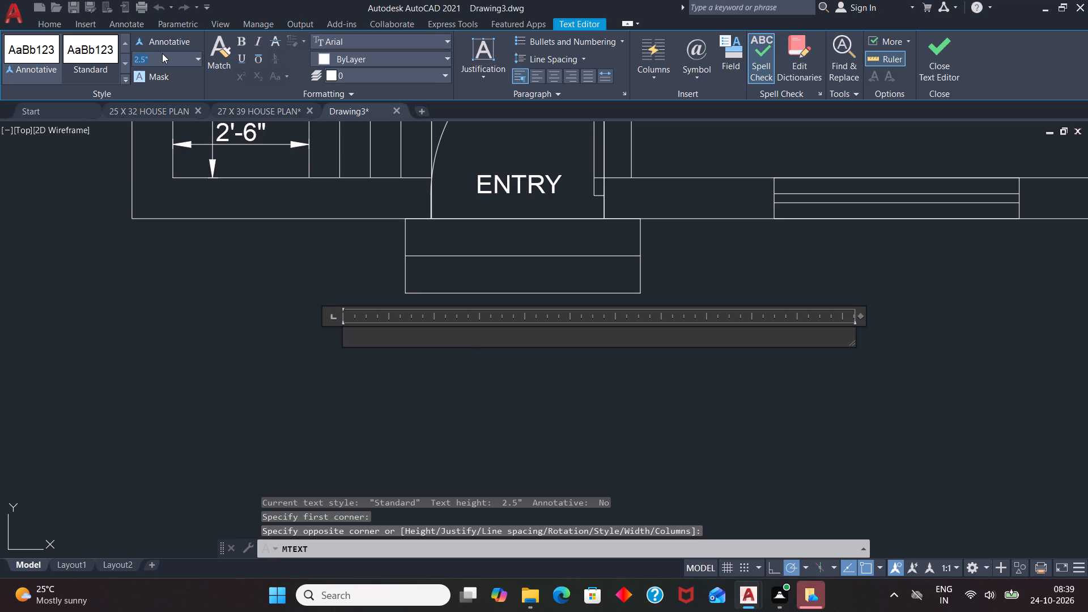
{"action": "key", "text": "BackSpace"}
{"action": "key", "text": "5"}
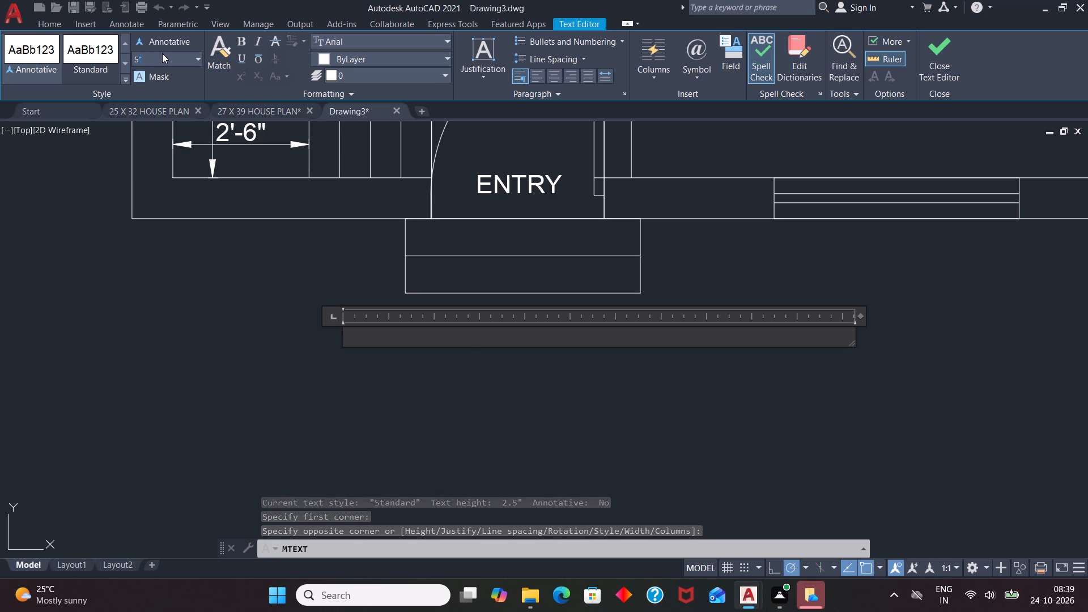
{"action": "key", "text": "Return"}
{"action": "type", "text": "GROUND FLOOR PLAN"}
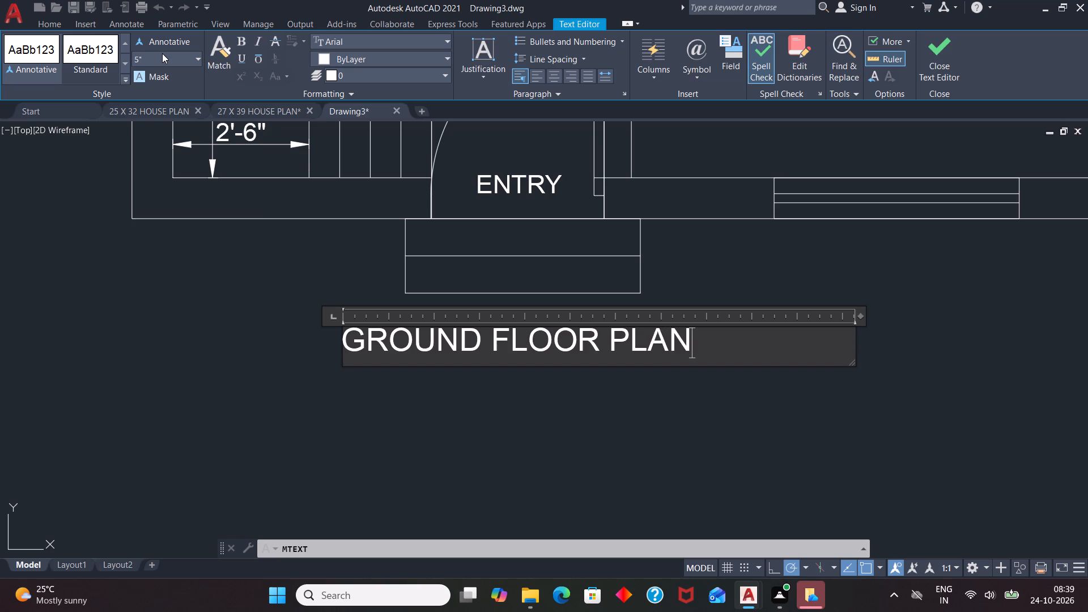
{"action": "left_click", "coordinate": [512, 457]}
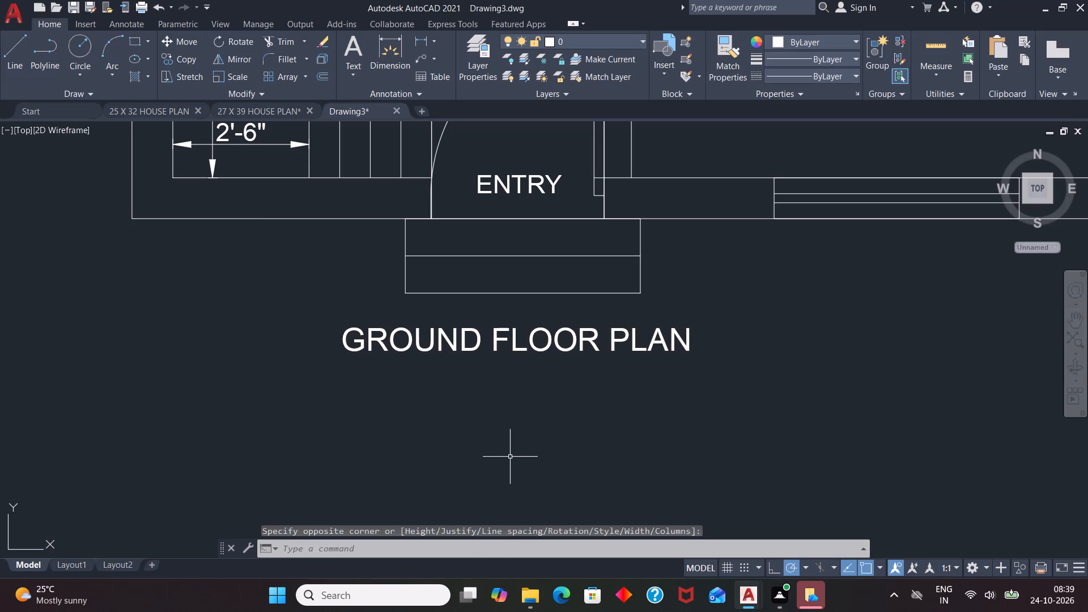
{"action": "key", "text": "Escape"}
Move the GROUND FLOOR PLAN caption slightly down and about 2'-10" to the right, toward the plan's centre.
{"action": "scroll", "coordinate": [622, 411], "scroll_direction": "down", "scroll_amount": 3}
{"action": "left_click", "coordinate": [613, 406]}
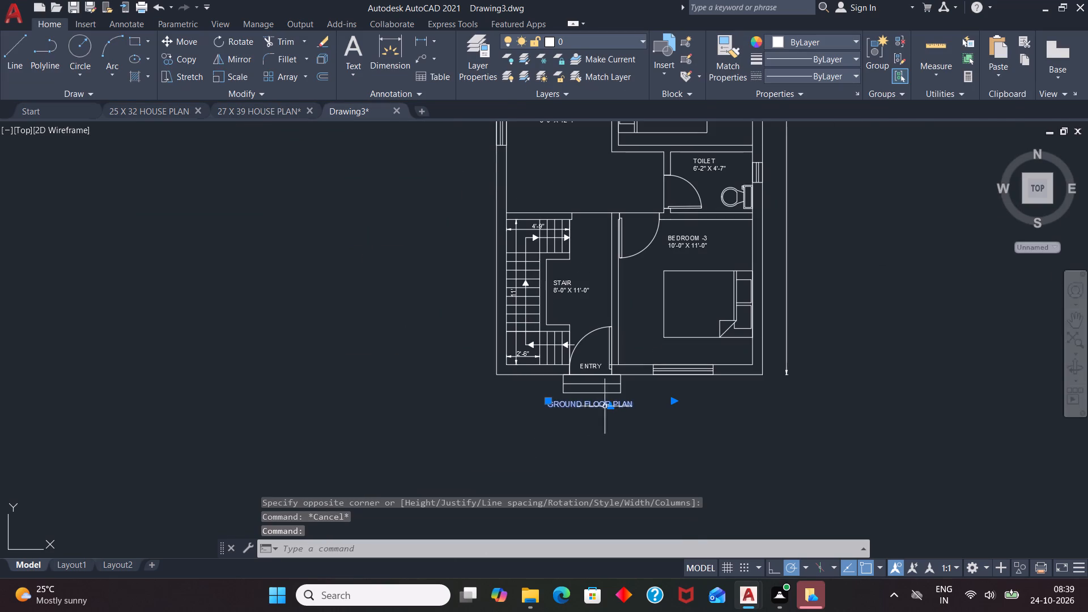
{"action": "scroll", "coordinate": [556, 405], "scroll_direction": "up", "scroll_amount": 2}
{"action": "left_click", "coordinate": [532, 396]}
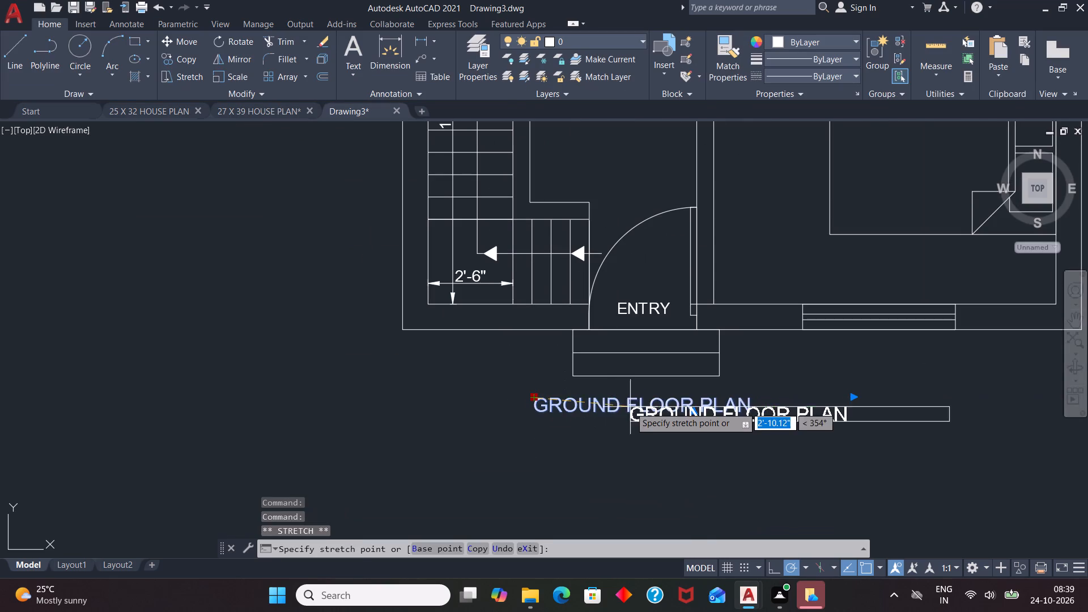
{"action": "left_click", "coordinate": [634, 411]}
{"action": "key", "text": "Escape"}
{"action": "left_click", "coordinate": [550, 423]}
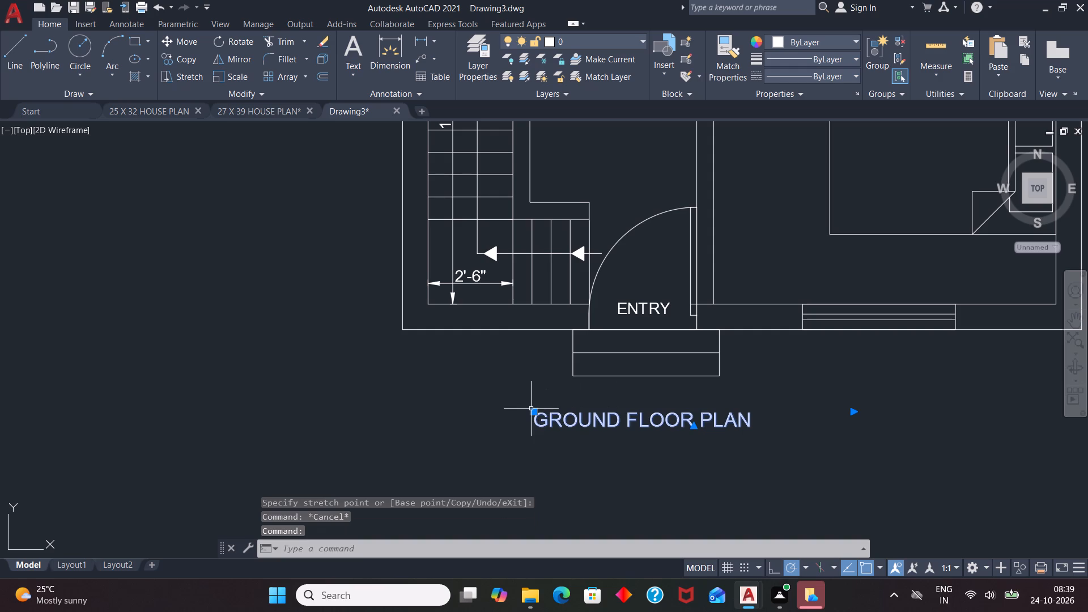
{"action": "left_click", "coordinate": [535, 411]}
{"action": "left_click", "coordinate": [632, 406]}
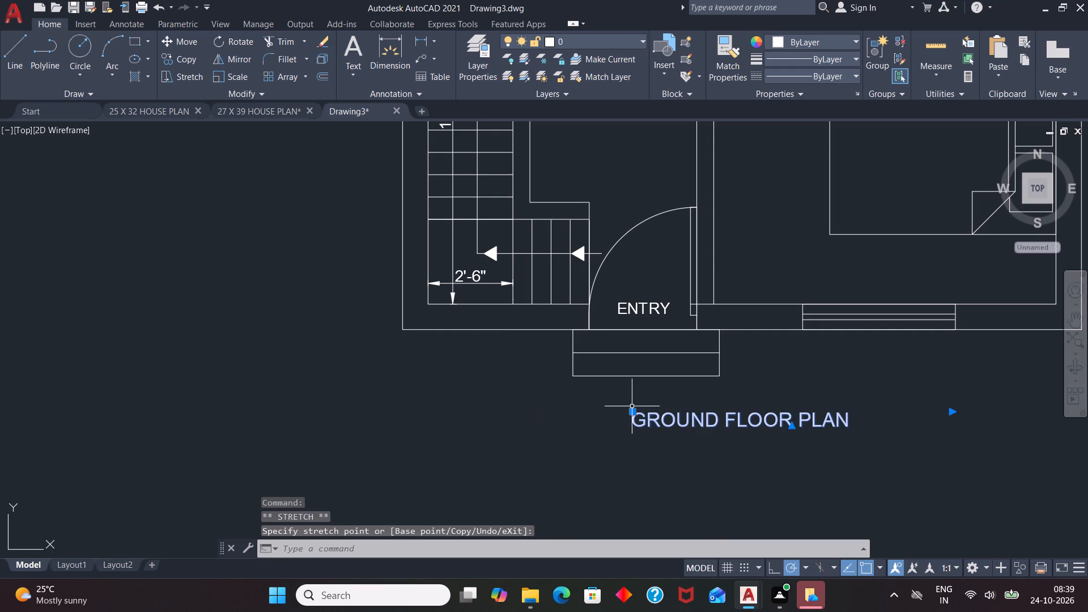
{"action": "key", "text": "Escape"}
Set the colour of all eight windows in the outer walls to Magenta.
{"action": "scroll", "coordinate": [575, 420], "scroll_direction": "down", "scroll_amount": 2}
{"action": "left_click", "coordinate": [691, 376]}
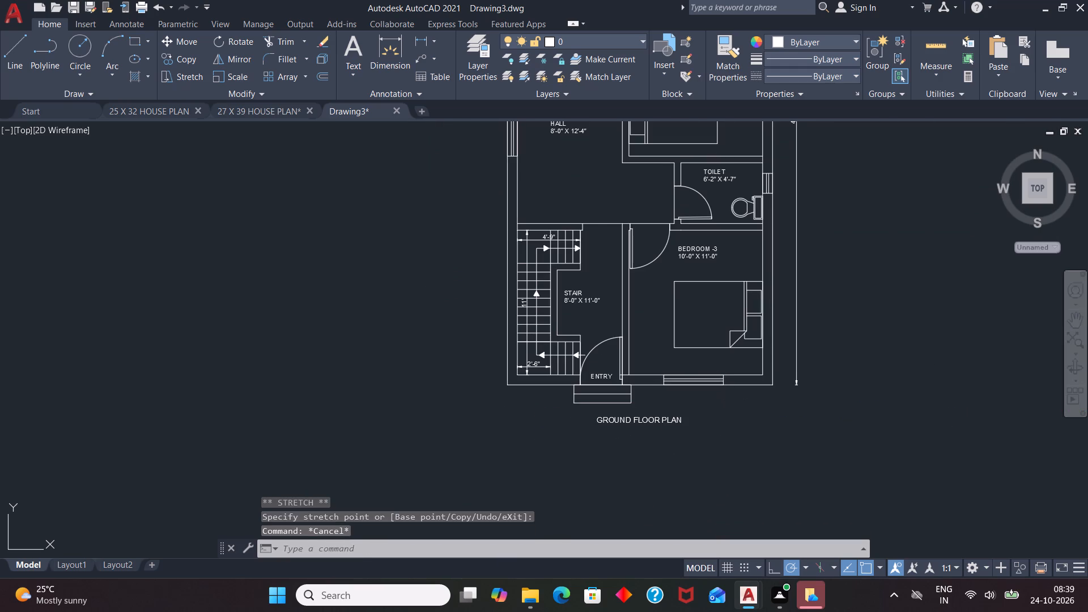
{"action": "scroll", "coordinate": [659, 421], "scroll_direction": "down", "scroll_amount": 1}
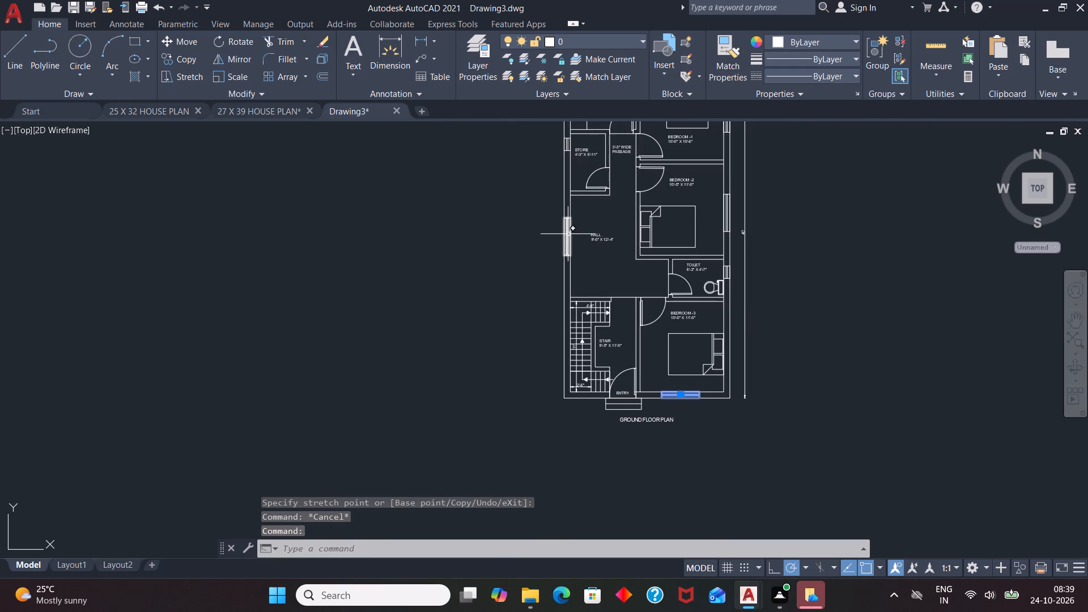
{"action": "left_click", "coordinate": [568, 233]}
{"action": "scroll", "coordinate": [642, 368], "scroll_direction": "down", "scroll_amount": 2}
{"action": "scroll", "coordinate": [670, 314], "scroll_direction": "up", "scroll_amount": 2}
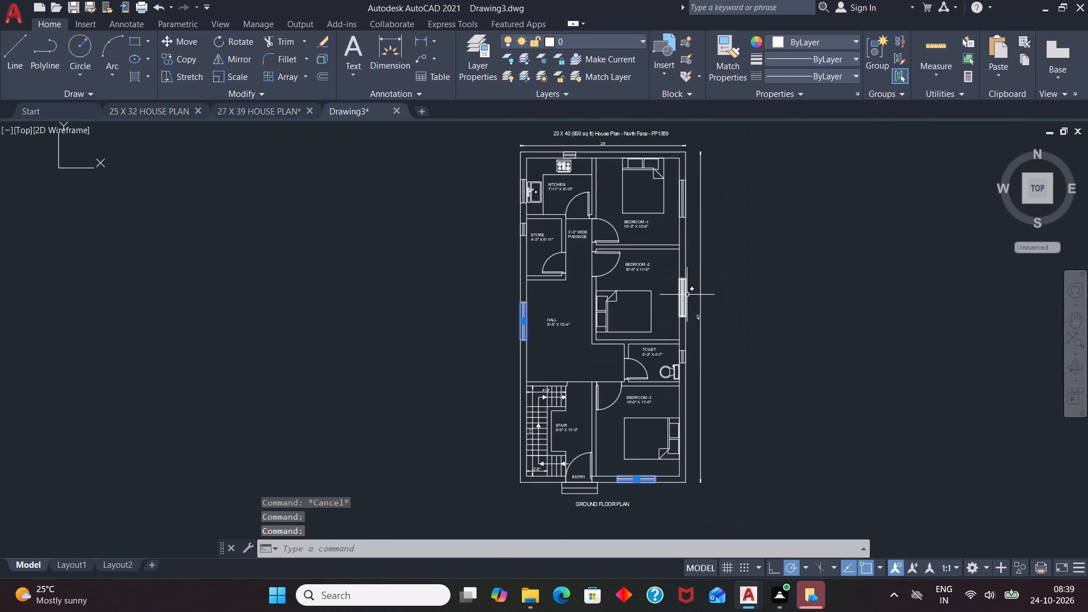
{"action": "left_click", "coordinate": [687, 294]}
{"action": "left_click", "coordinate": [683, 355]}
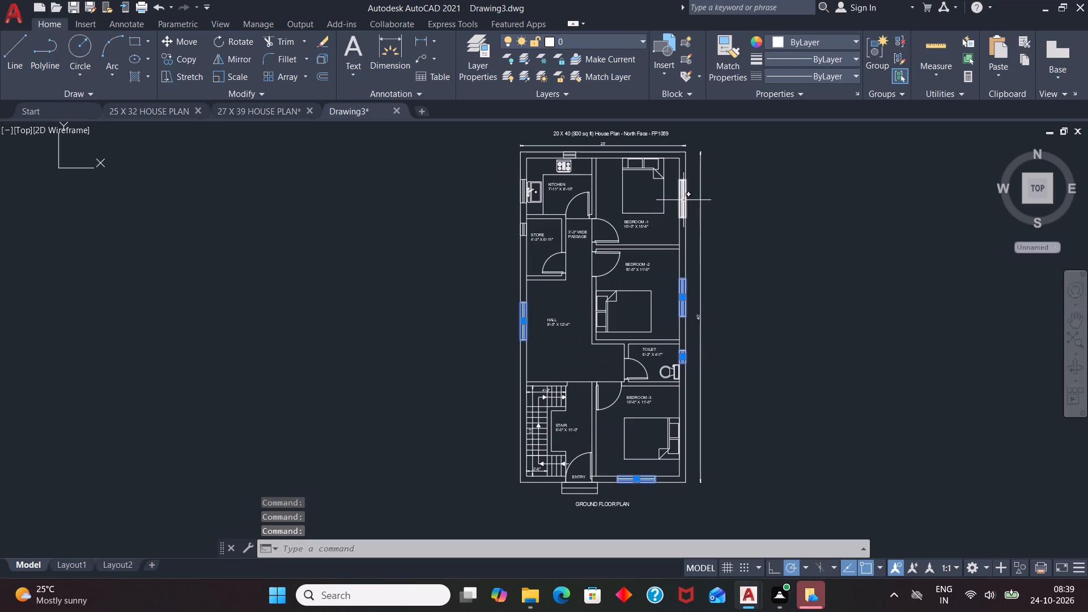
{"action": "left_click", "coordinate": [683, 200]}
{"action": "scroll", "coordinate": [569, 151], "scroll_direction": "up", "scroll_amount": 2}
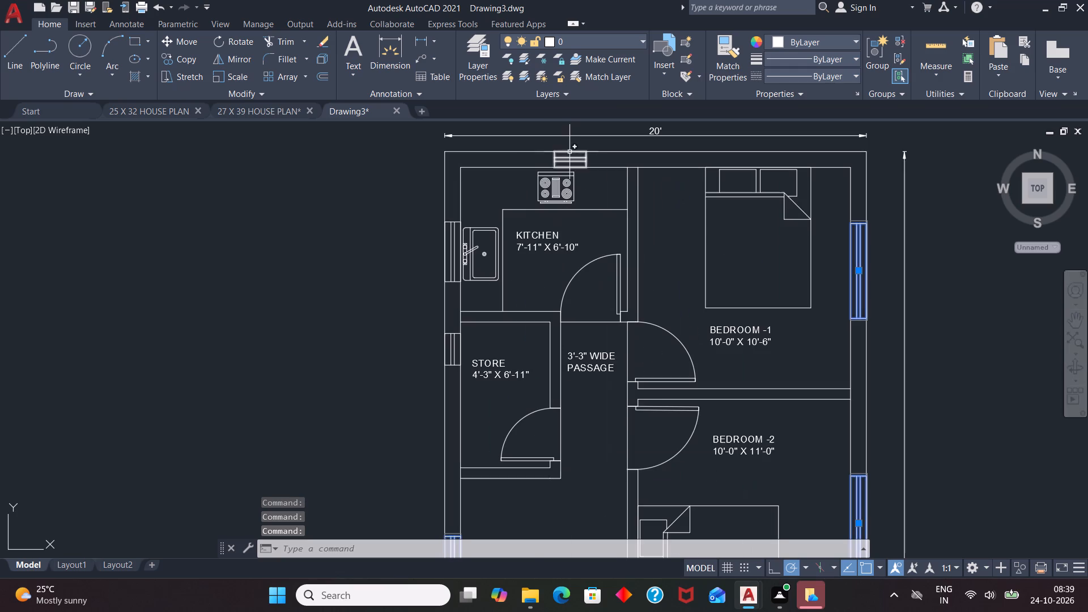
{"action": "left_click", "coordinate": [571, 158]}
{"action": "left_click", "coordinate": [448, 258]}
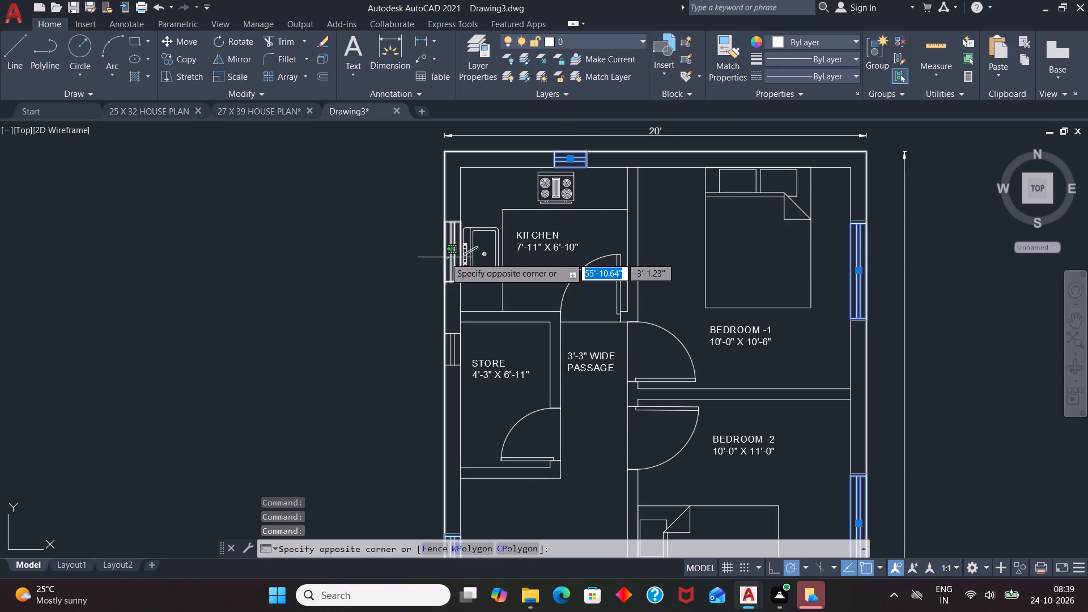
{"action": "left_click", "coordinate": [445, 257]}
{"action": "left_click", "coordinate": [454, 275]}
{"action": "left_click", "coordinate": [449, 351]}
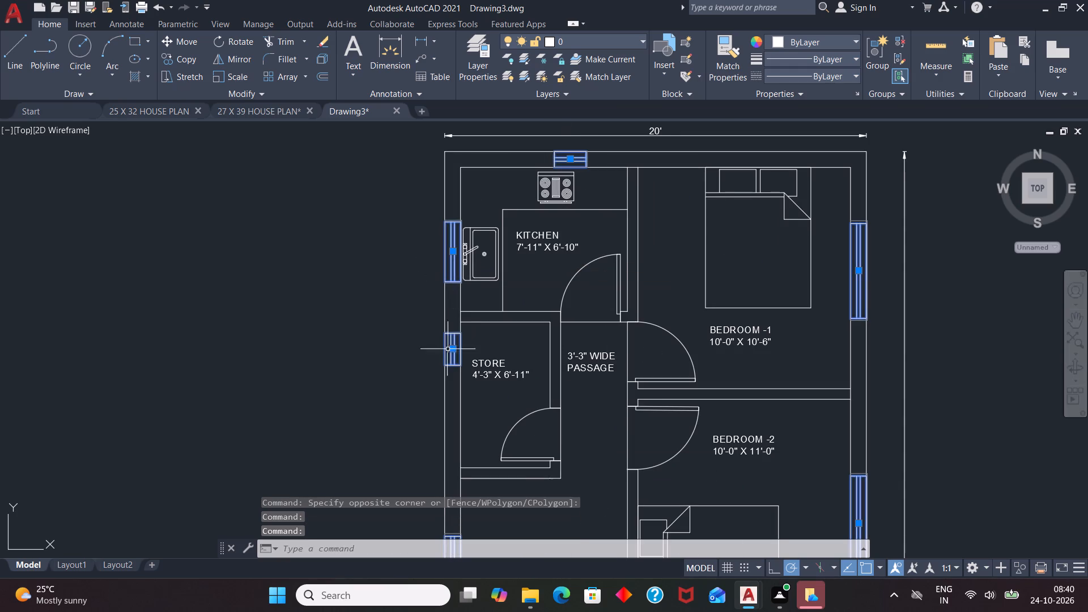
{"action": "right_click", "coordinate": [97, 168]}
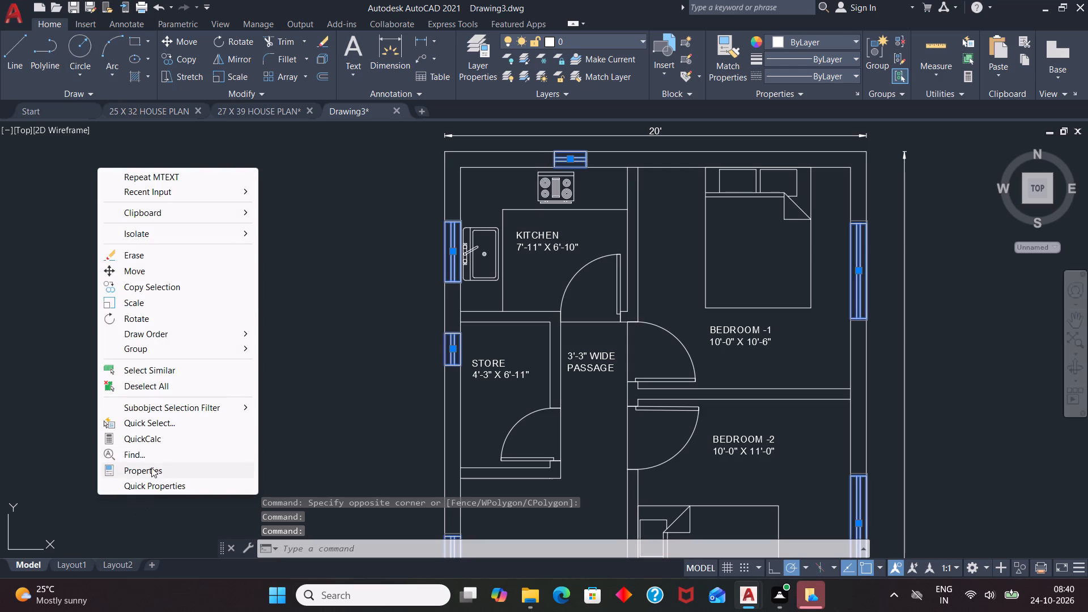
{"action": "left_click", "coordinate": [152, 467]}
{"action": "double_click", "coordinate": [122, 88]}
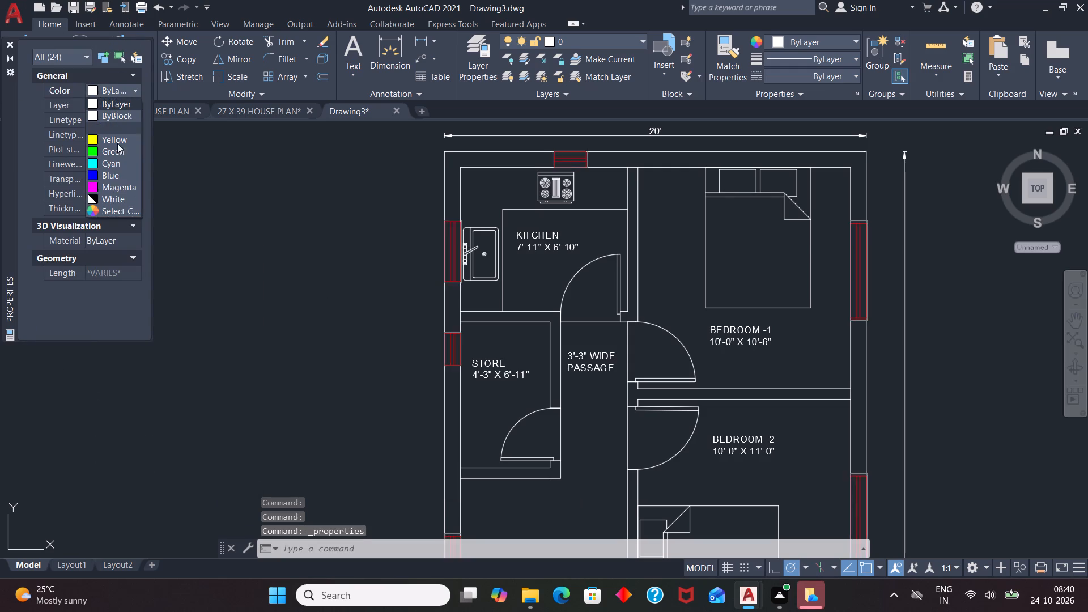
{"action": "left_click", "coordinate": [122, 190]}
{"action": "key", "text": "Escape"}
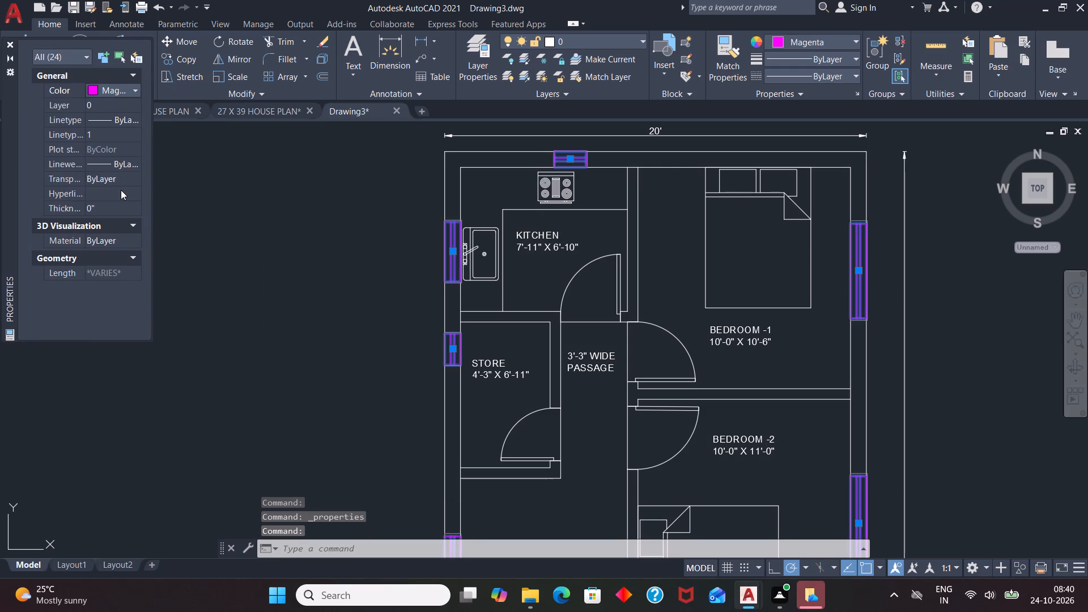
{"action": "left_click", "coordinate": [10, 45]}
{"action": "key", "text": "Escape"}
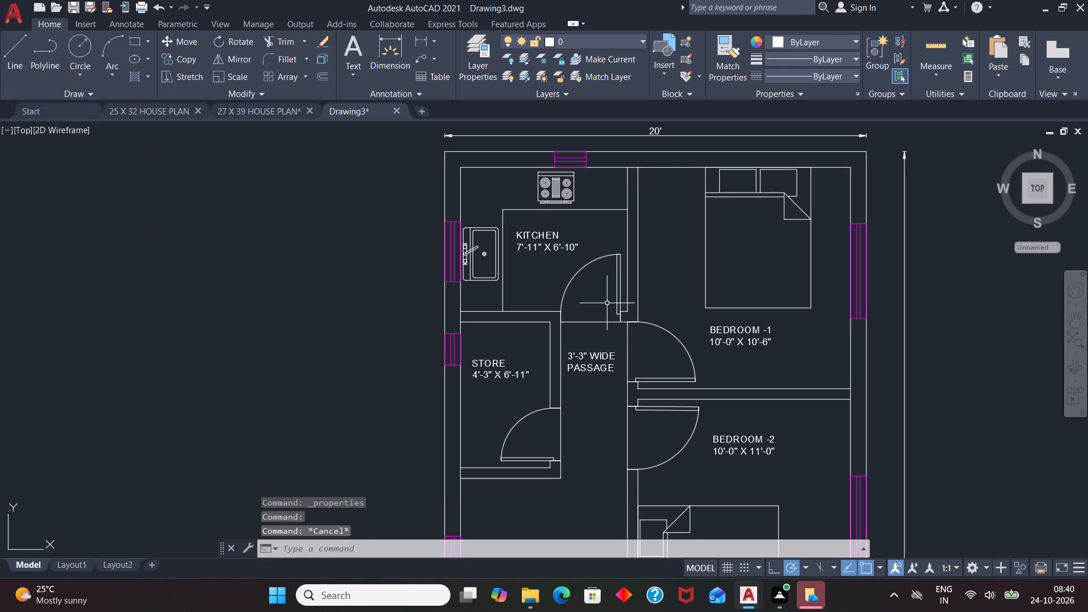
Hatch the top outer wall on both sides of the kitchen window with a Solid pattern in colour 99,100,102.
{"action": "left_click", "coordinate": [152, 75]}
{"action": "left_click", "coordinate": [155, 101]}
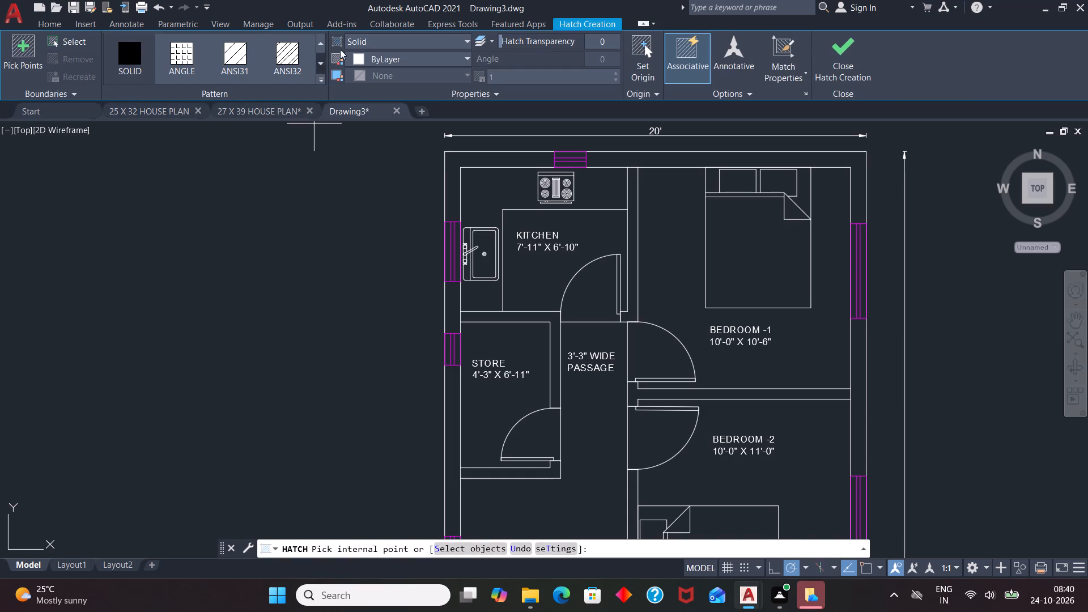
{"action": "left_click", "coordinate": [390, 57]}
{"action": "left_click", "coordinate": [356, 140]}
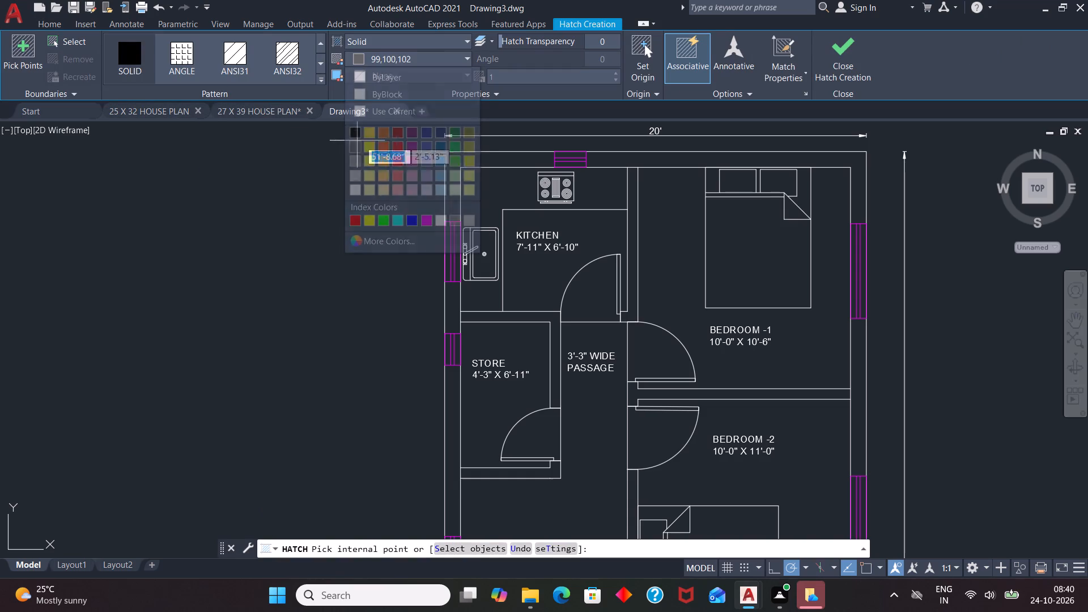
{"action": "left_click", "coordinate": [504, 161]}
{"action": "left_click", "coordinate": [643, 161]}
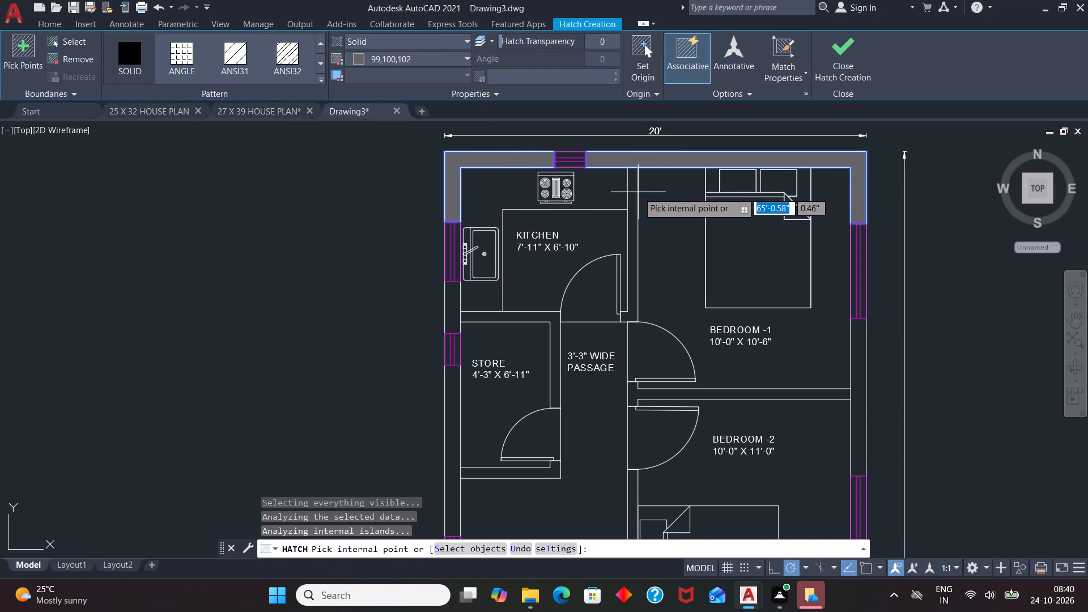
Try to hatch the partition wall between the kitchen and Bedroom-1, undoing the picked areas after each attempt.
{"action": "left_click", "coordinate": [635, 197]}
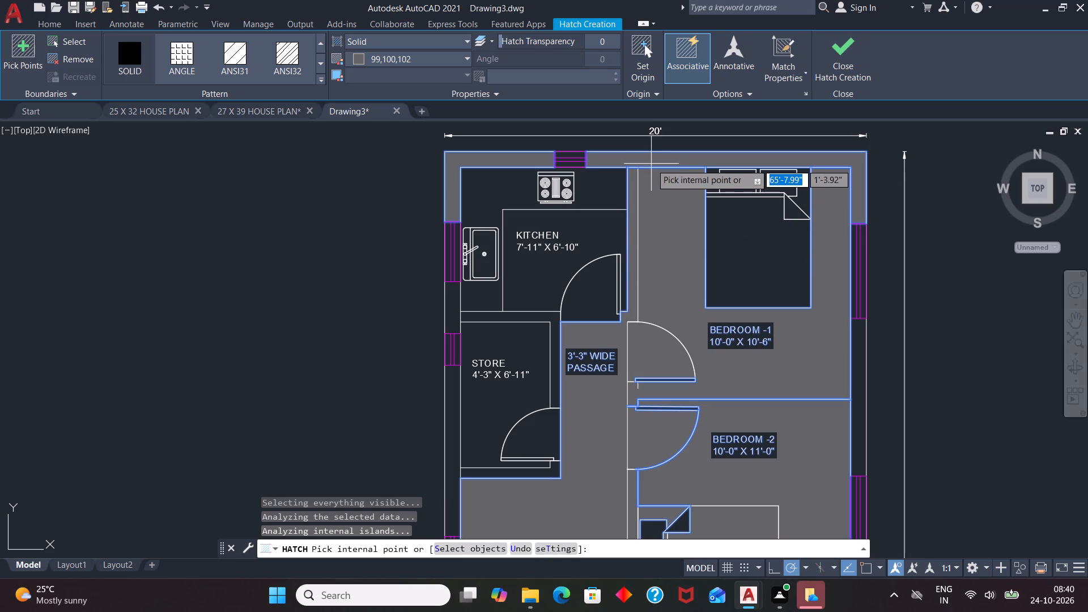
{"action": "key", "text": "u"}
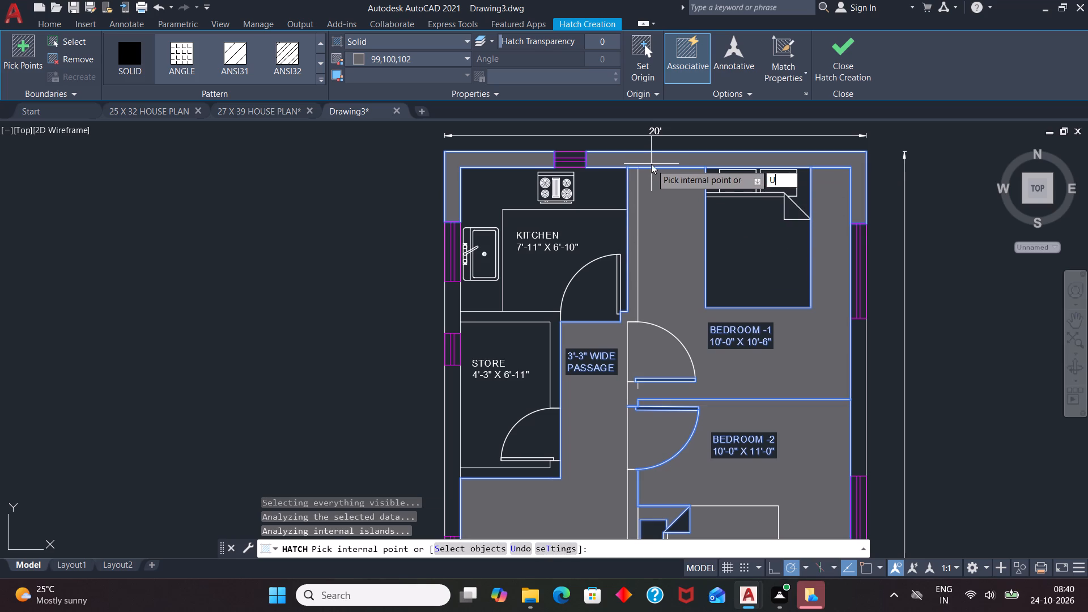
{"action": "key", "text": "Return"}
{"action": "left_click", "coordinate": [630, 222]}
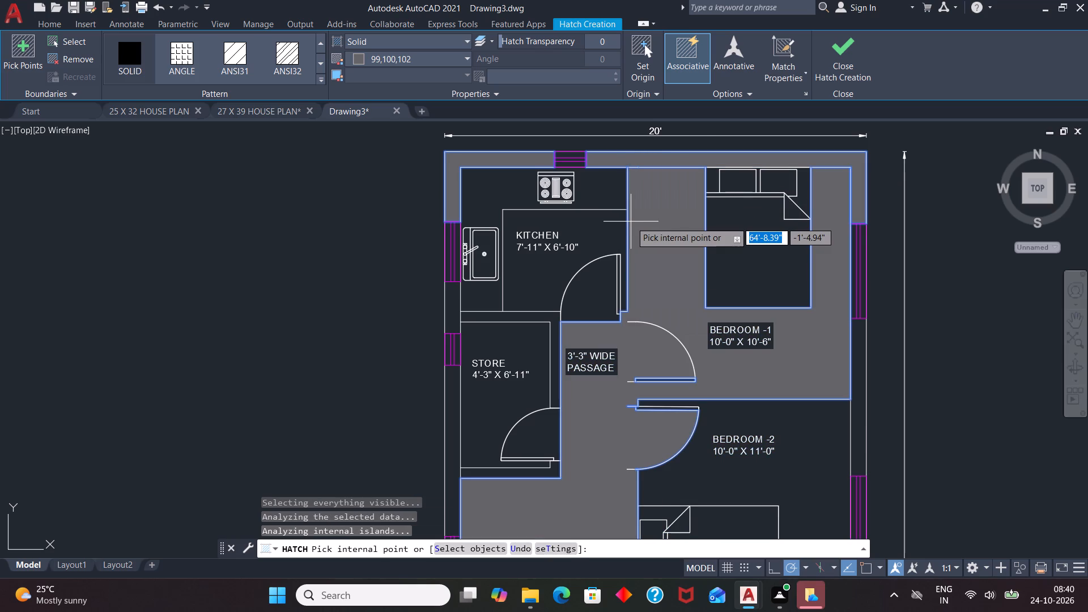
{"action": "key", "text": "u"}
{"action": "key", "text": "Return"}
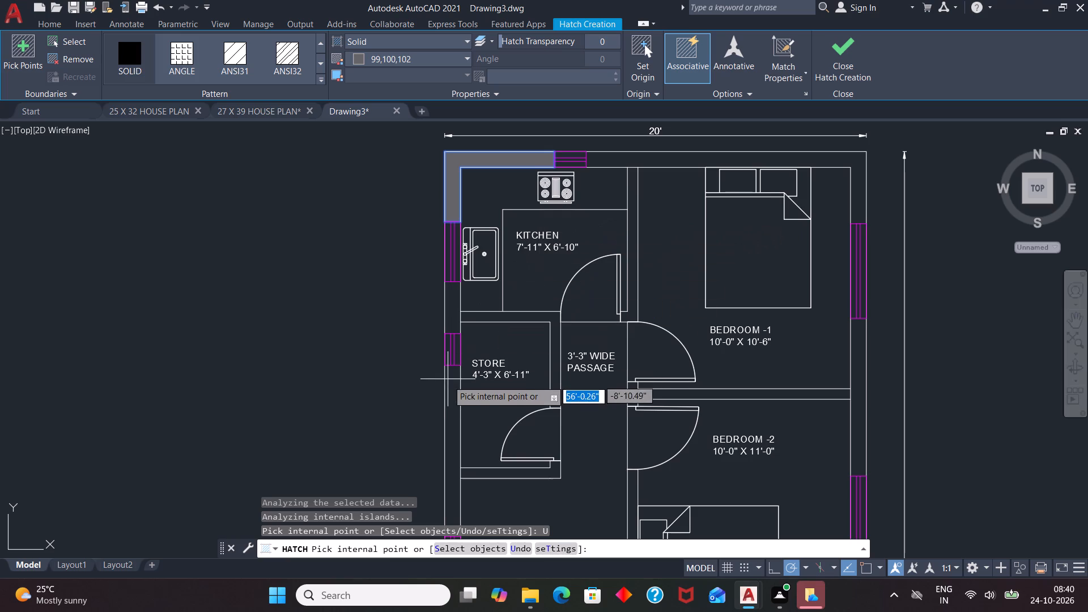
Hatch the remaining left outer wall sections between the windows and the bottom outer wall on both sides of the entry in solid grey.
{"action": "left_click", "coordinate": [449, 395]}
{"action": "left_click", "coordinate": [453, 322]}
{"action": "scroll", "coordinate": [441, 239], "scroll_direction": "down", "scroll_amount": 2}
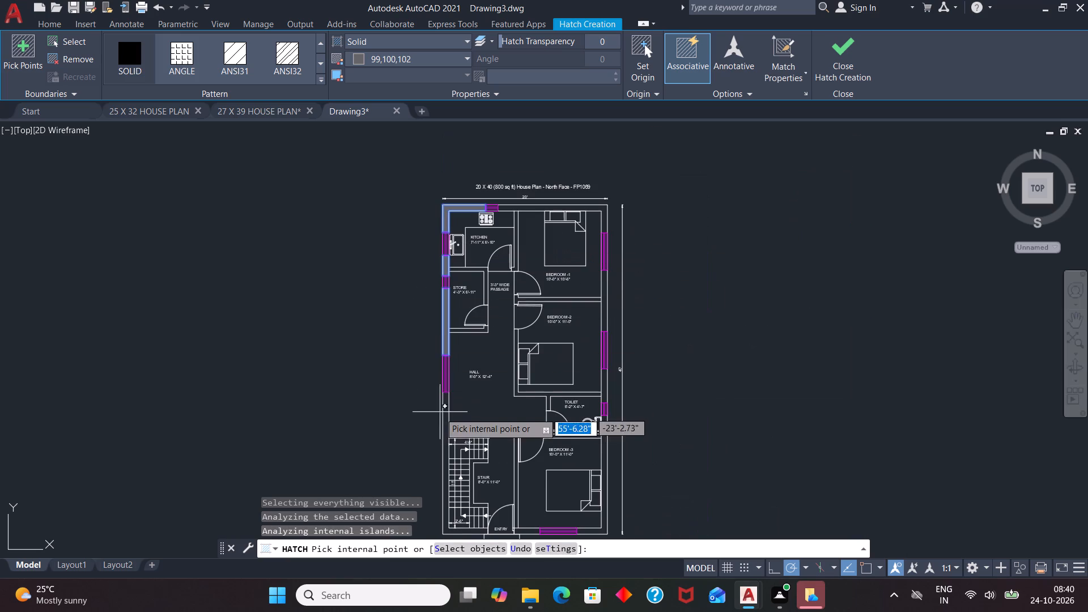
{"action": "left_click", "coordinate": [447, 418]}
{"action": "scroll", "coordinate": [525, 525], "scroll_direction": "up", "scroll_amount": 4}
{"action": "scroll", "coordinate": [537, 335], "scroll_direction": "down", "scroll_amount": 4}
{"action": "scroll", "coordinate": [540, 378], "scroll_direction": "up", "scroll_amount": 4}
{"action": "left_click", "coordinate": [517, 336]}
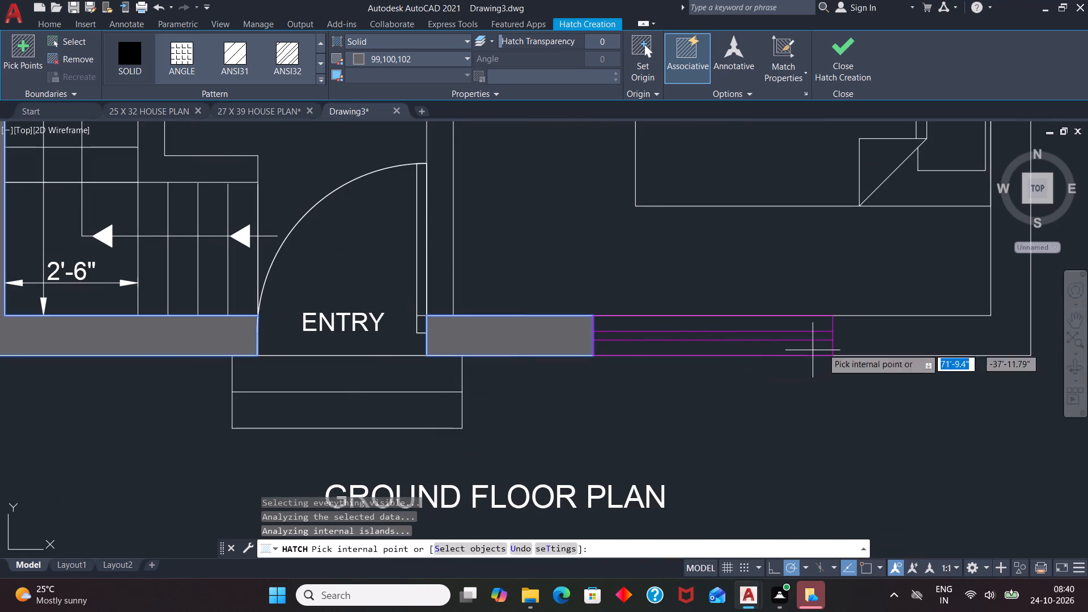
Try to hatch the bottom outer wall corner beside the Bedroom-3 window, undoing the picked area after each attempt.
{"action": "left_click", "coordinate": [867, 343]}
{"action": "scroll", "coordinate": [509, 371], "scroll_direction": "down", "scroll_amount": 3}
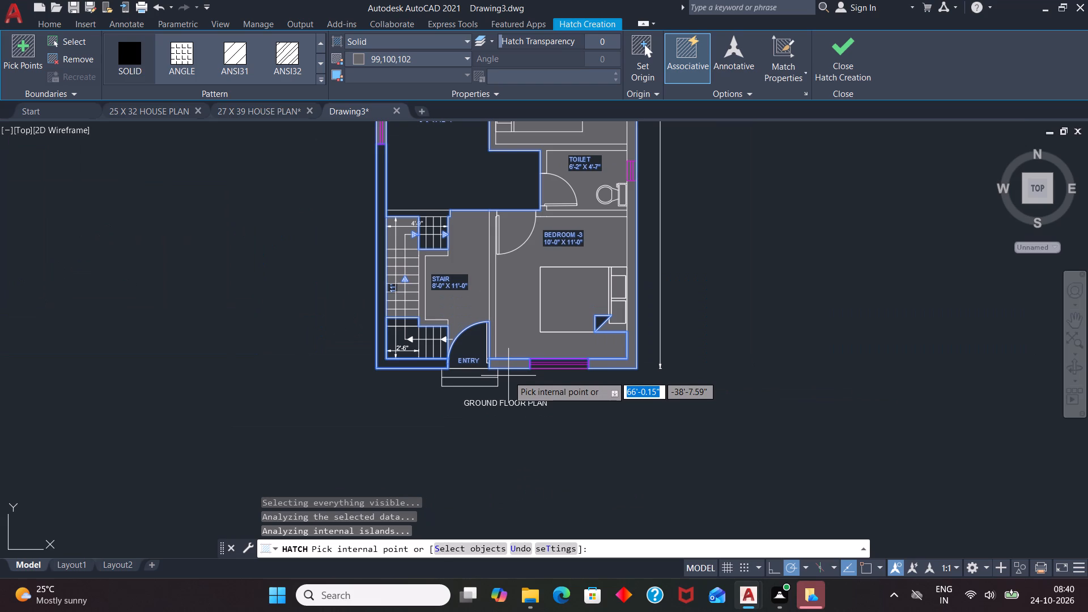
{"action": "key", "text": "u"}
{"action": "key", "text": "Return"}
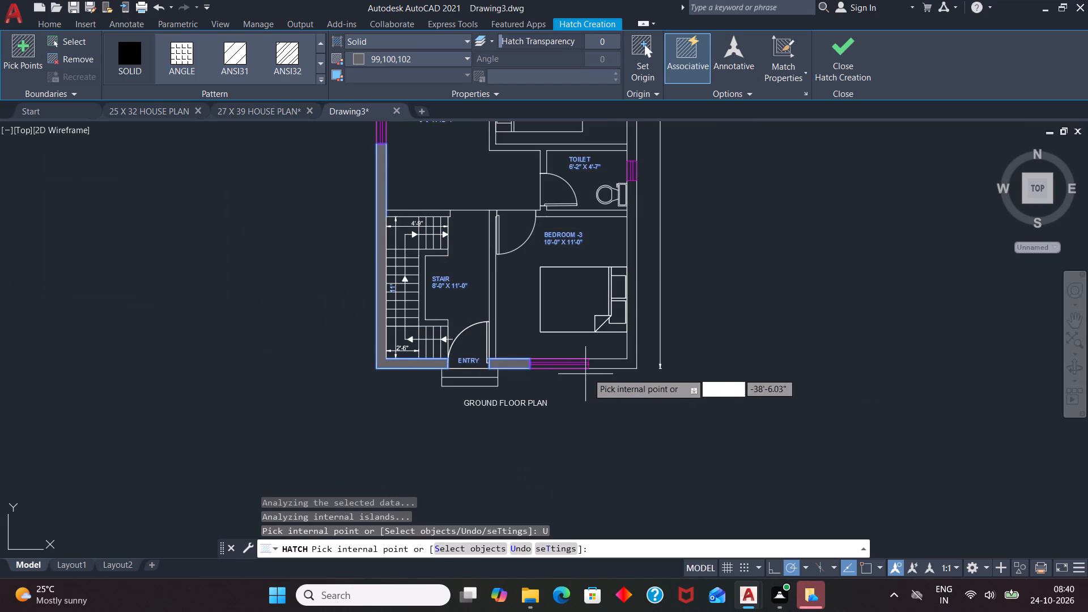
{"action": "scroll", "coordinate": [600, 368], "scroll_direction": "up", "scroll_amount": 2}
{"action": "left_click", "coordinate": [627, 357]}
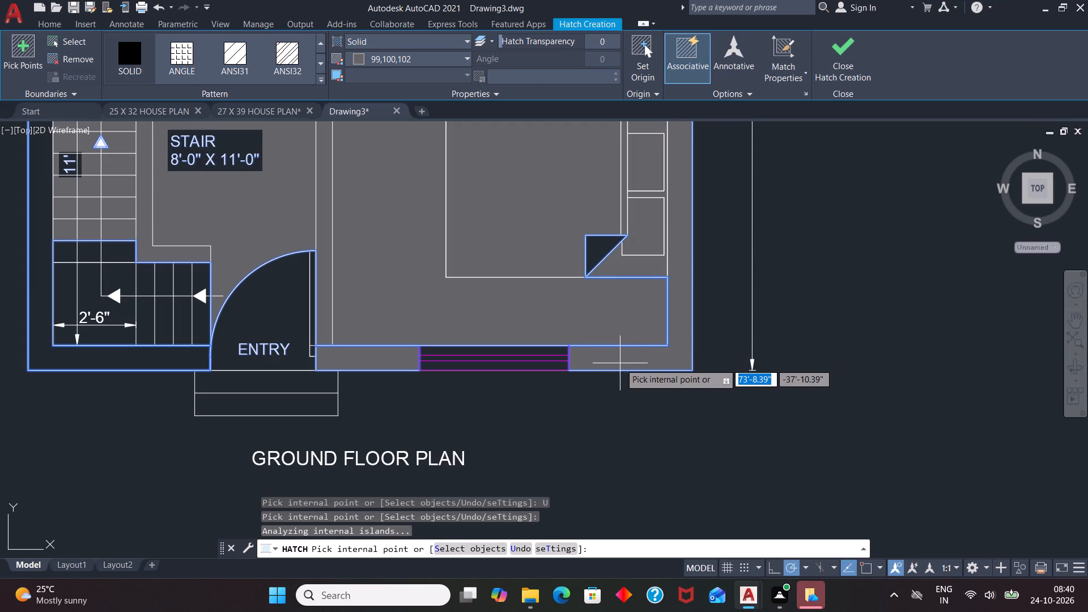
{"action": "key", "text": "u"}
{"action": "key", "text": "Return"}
Hatch the right outer wall section between the Bedroom-2 window and the toilet window in solid grey.
{"action": "scroll", "coordinate": [626, 377], "scroll_direction": "down", "scroll_amount": 2}
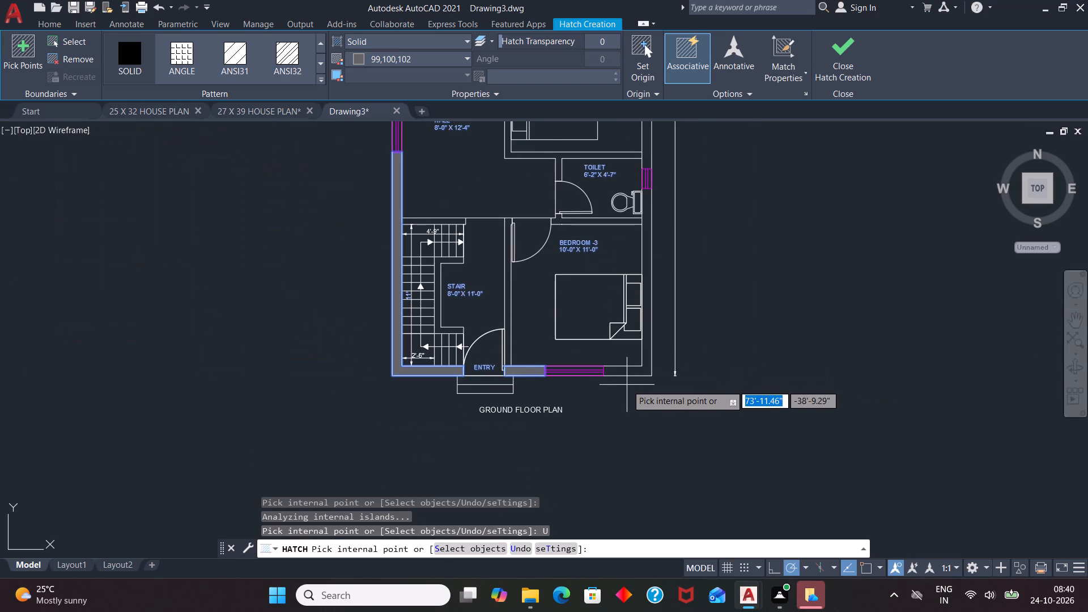
{"action": "scroll", "coordinate": [627, 385], "scroll_direction": "down", "scroll_amount": 1}
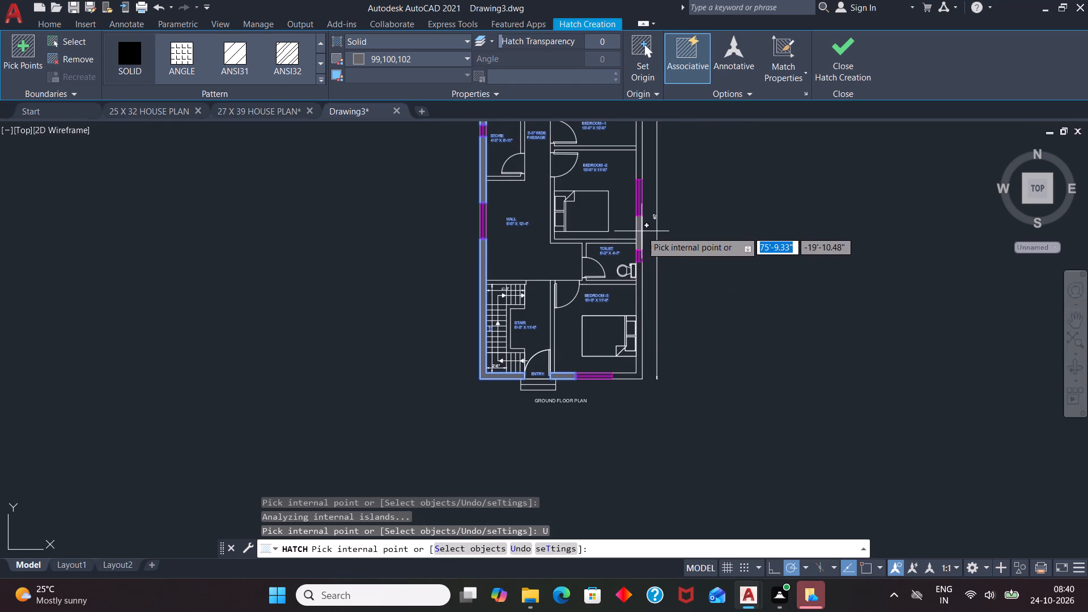
{"action": "left_click", "coordinate": [641, 231]}
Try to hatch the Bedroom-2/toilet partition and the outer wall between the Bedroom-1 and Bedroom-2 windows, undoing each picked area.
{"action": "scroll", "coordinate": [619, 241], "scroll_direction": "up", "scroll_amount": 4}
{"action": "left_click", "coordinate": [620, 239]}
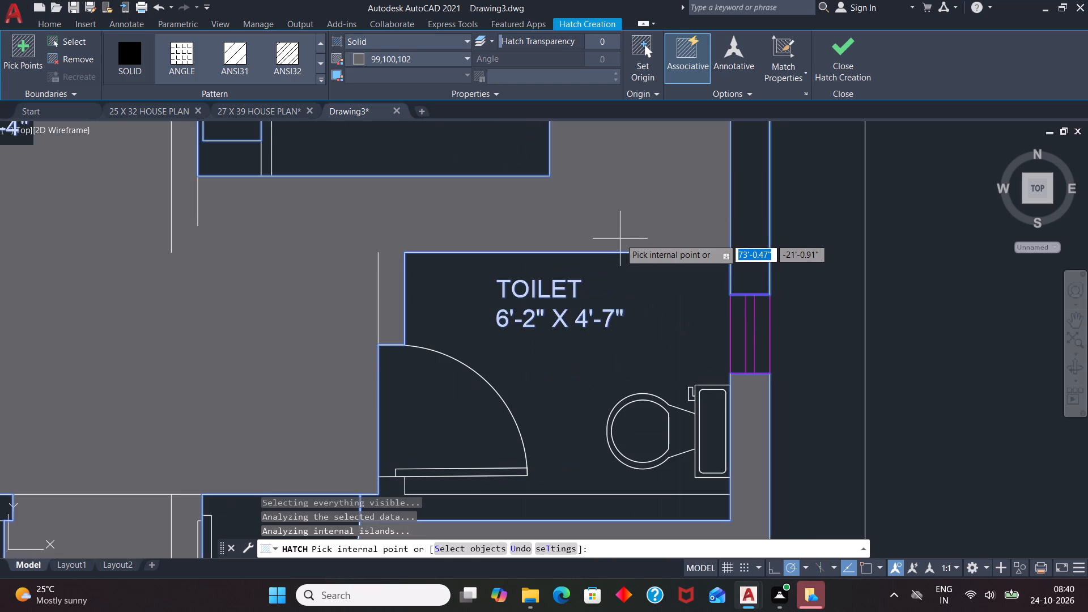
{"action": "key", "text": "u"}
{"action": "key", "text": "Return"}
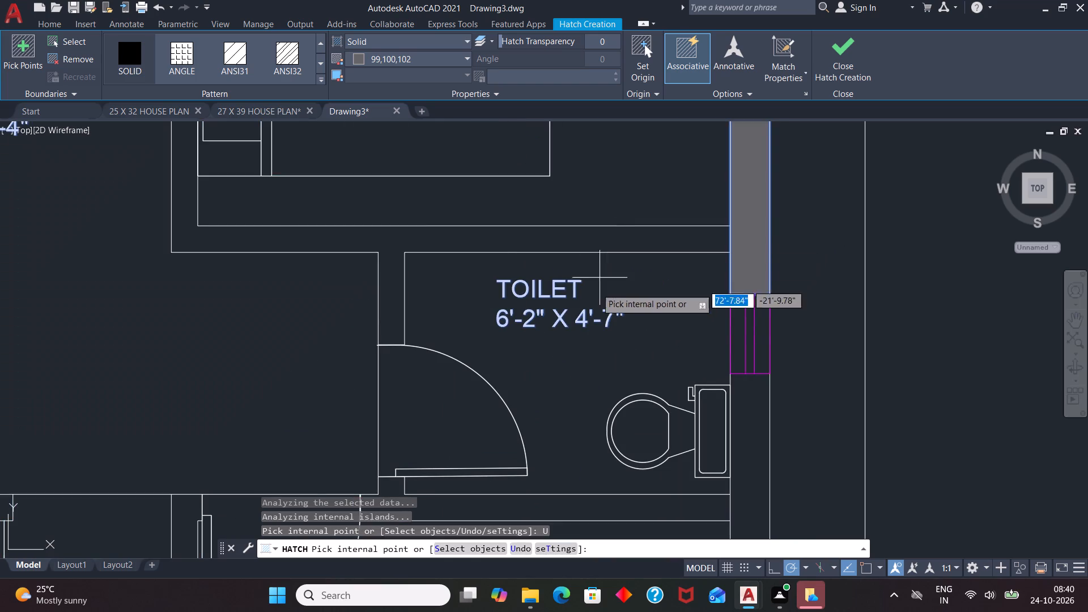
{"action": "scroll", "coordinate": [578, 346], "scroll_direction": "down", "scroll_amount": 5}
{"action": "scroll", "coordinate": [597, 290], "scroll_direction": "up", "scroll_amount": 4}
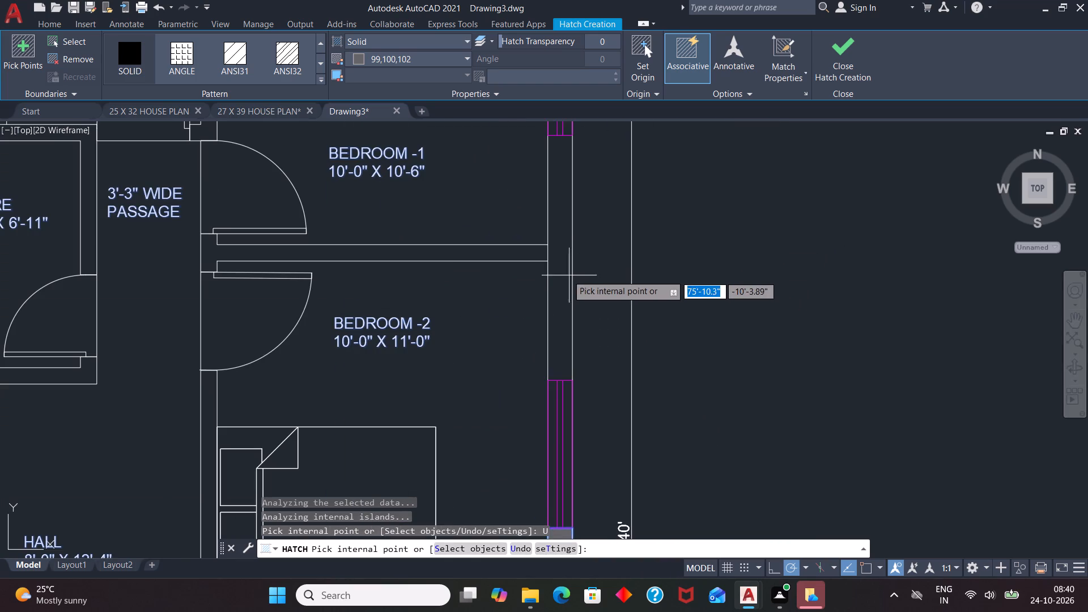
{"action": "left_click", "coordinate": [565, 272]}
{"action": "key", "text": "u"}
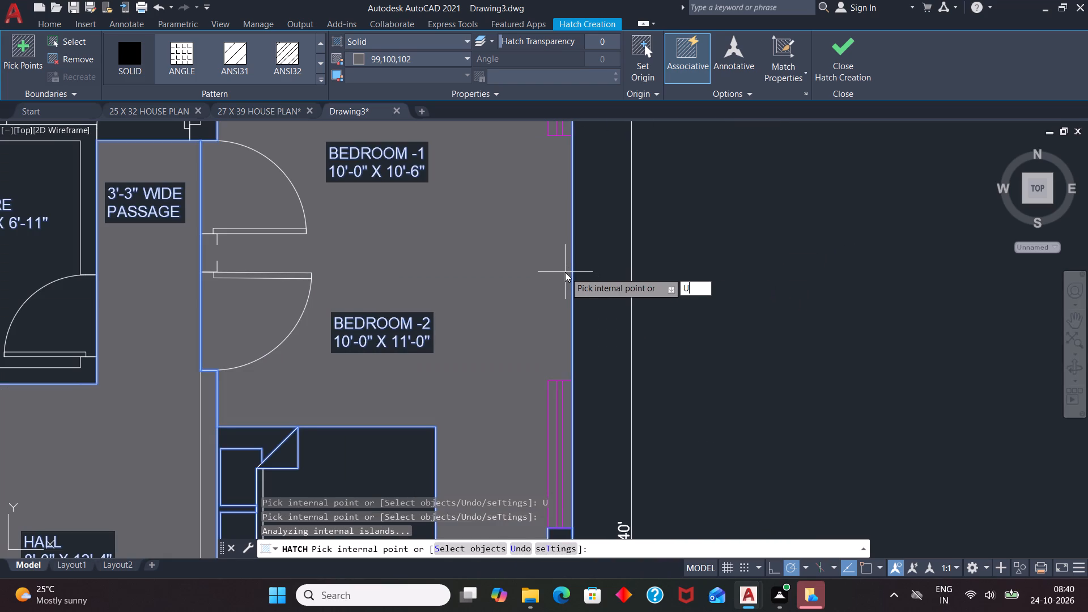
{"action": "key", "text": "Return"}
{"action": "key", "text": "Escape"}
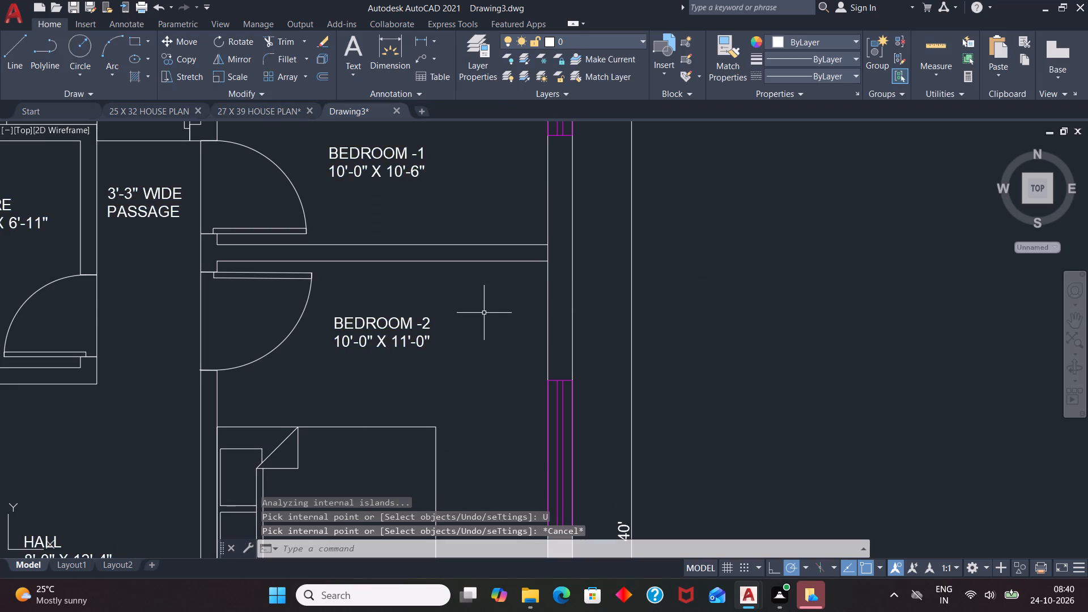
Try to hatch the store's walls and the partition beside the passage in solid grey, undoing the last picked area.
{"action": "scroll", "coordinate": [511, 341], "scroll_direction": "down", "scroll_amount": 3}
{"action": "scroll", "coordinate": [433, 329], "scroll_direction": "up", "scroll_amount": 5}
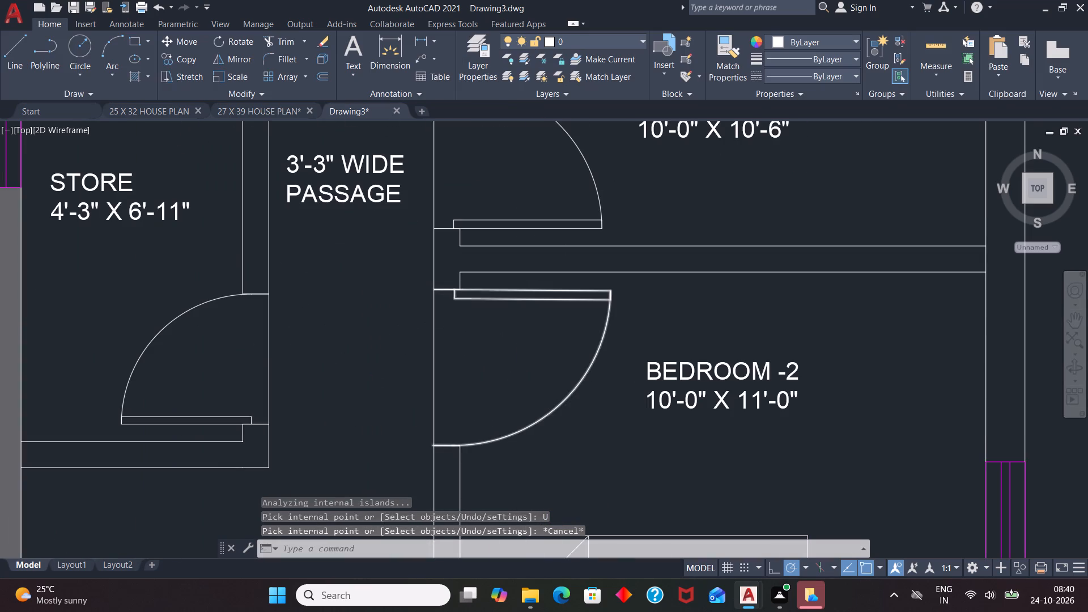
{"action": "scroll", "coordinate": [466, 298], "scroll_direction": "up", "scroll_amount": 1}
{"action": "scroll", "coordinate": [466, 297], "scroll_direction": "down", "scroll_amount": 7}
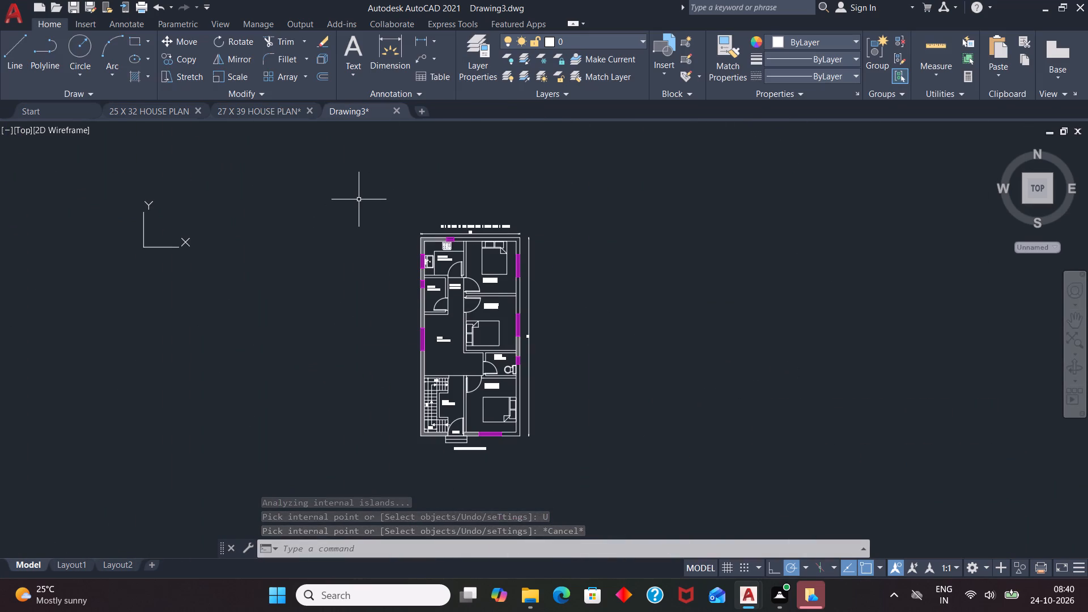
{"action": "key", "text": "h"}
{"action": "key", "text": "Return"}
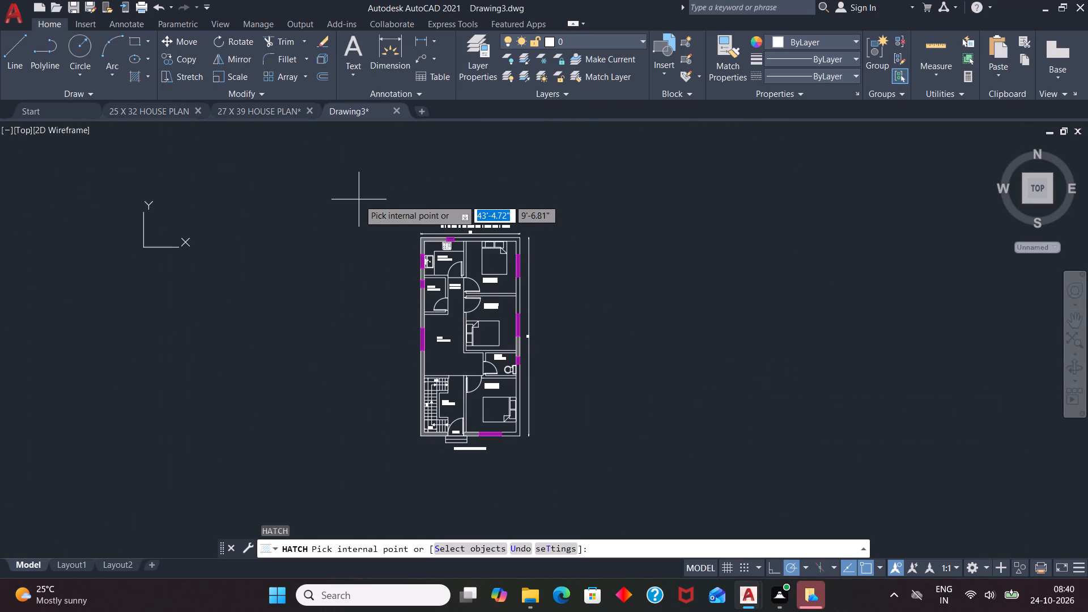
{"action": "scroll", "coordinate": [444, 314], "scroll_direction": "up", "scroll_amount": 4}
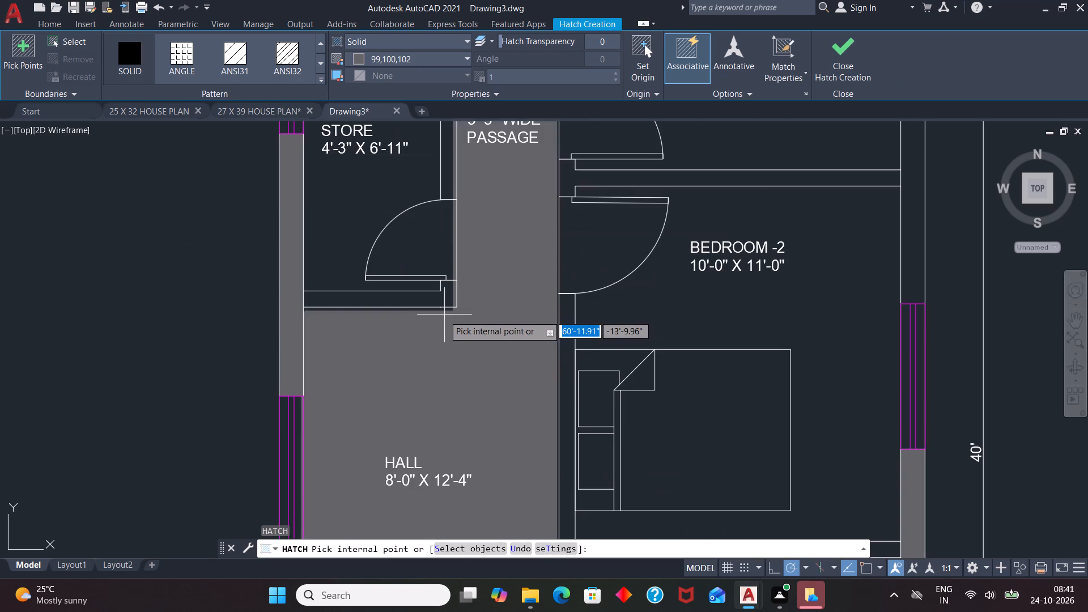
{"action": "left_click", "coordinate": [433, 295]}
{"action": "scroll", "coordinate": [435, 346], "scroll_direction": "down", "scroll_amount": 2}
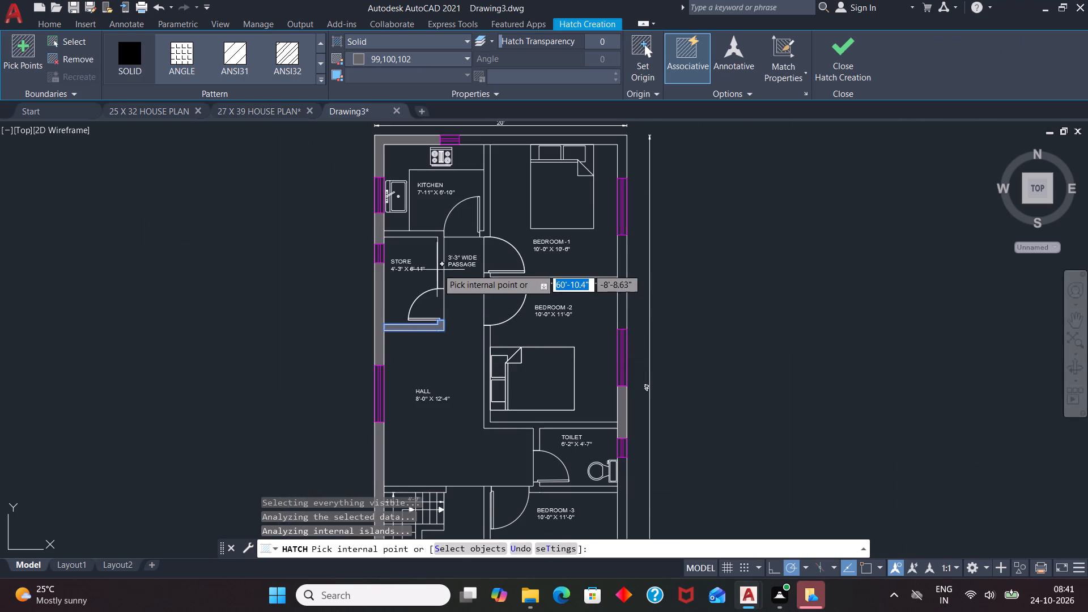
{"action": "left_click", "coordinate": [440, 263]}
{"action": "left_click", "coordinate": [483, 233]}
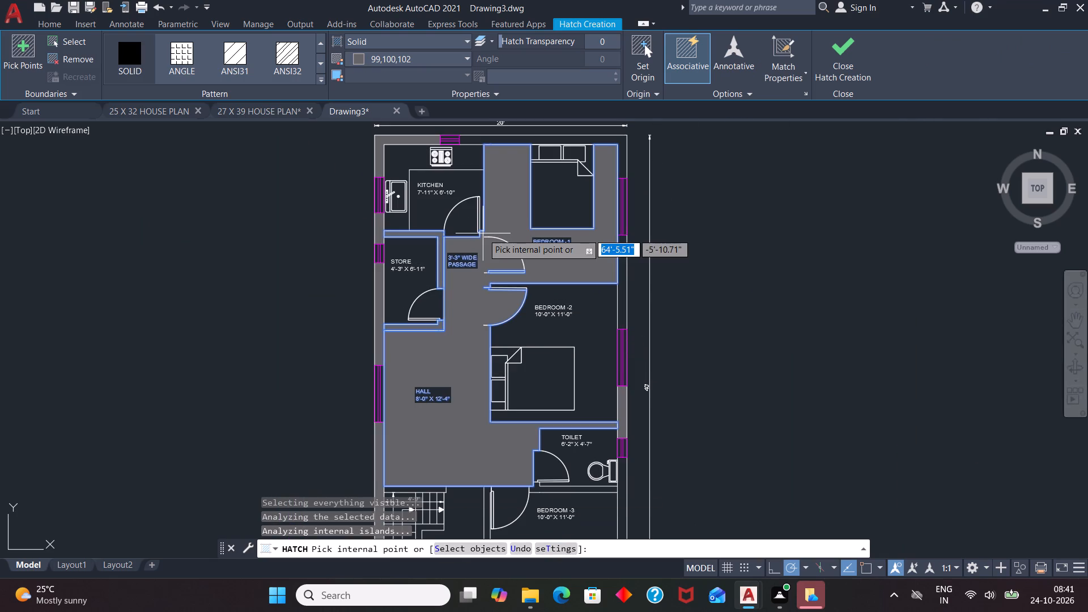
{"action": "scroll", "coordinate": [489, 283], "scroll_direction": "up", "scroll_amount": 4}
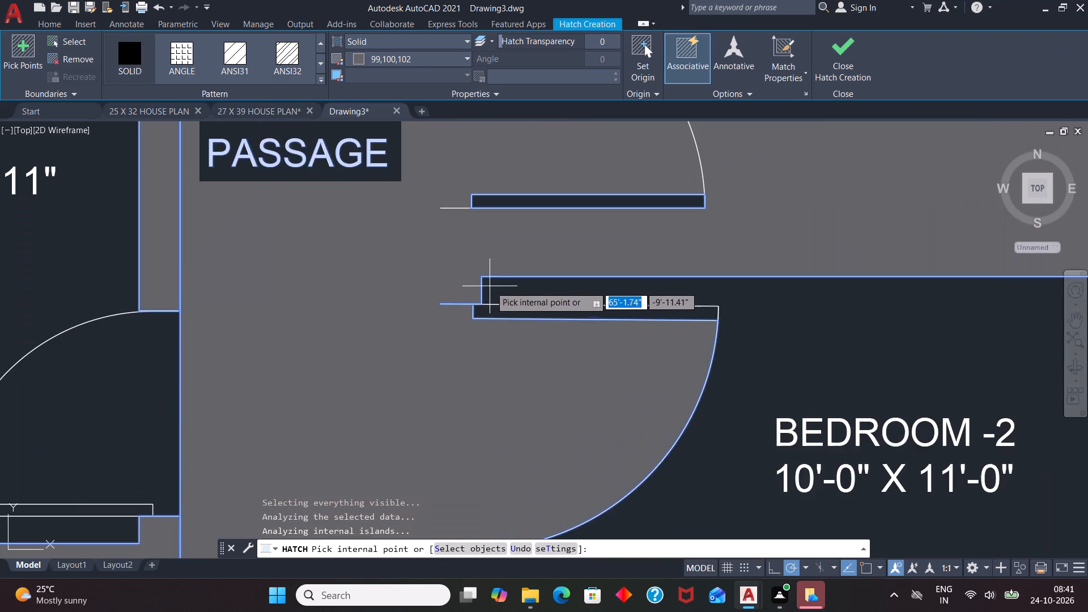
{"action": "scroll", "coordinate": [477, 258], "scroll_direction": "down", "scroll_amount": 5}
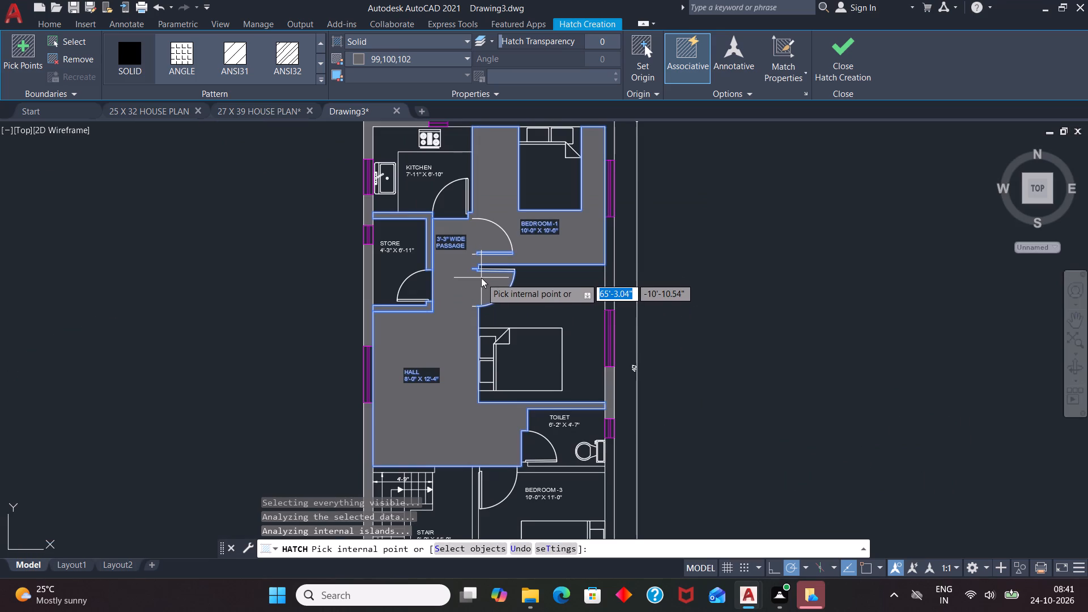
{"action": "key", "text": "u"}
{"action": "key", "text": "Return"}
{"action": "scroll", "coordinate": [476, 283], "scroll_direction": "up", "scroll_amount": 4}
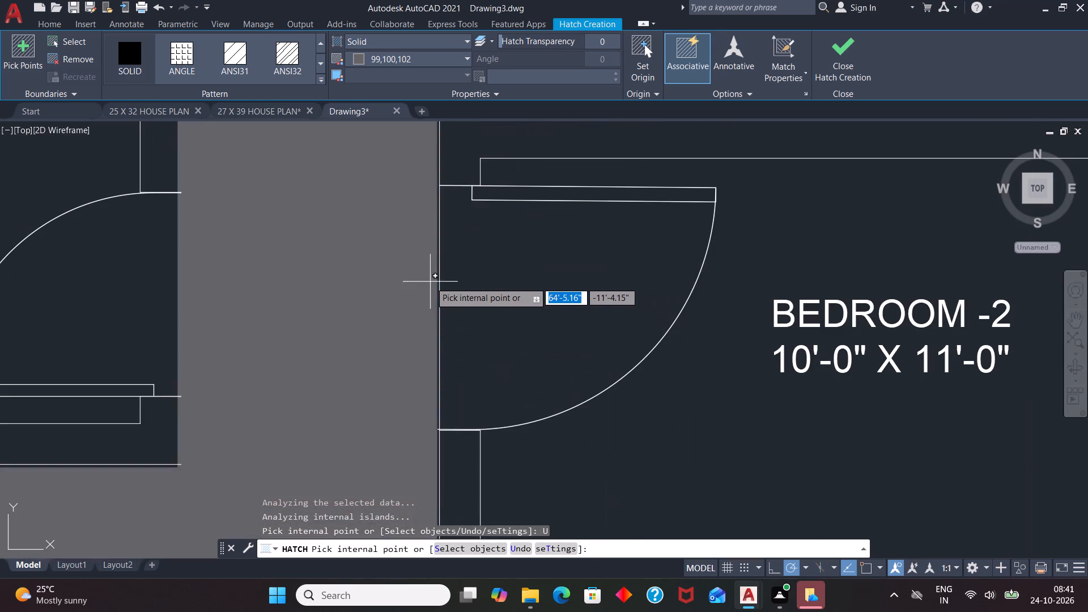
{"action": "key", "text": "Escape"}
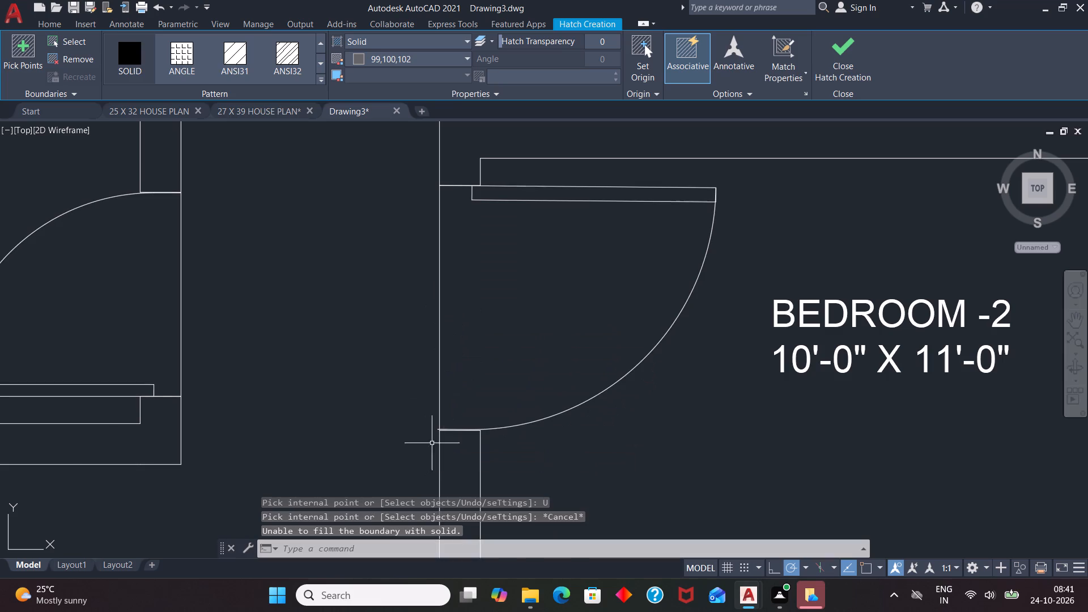
Move the Bedroom-2 door by its upper corner onto the adjoining wall corner on the passage side.
{"action": "scroll", "coordinate": [458, 430], "scroll_direction": "up", "scroll_amount": 4}
{"action": "left_click", "coordinate": [445, 428]}
{"action": "scroll", "coordinate": [445, 430], "scroll_direction": "down", "scroll_amount": 3}
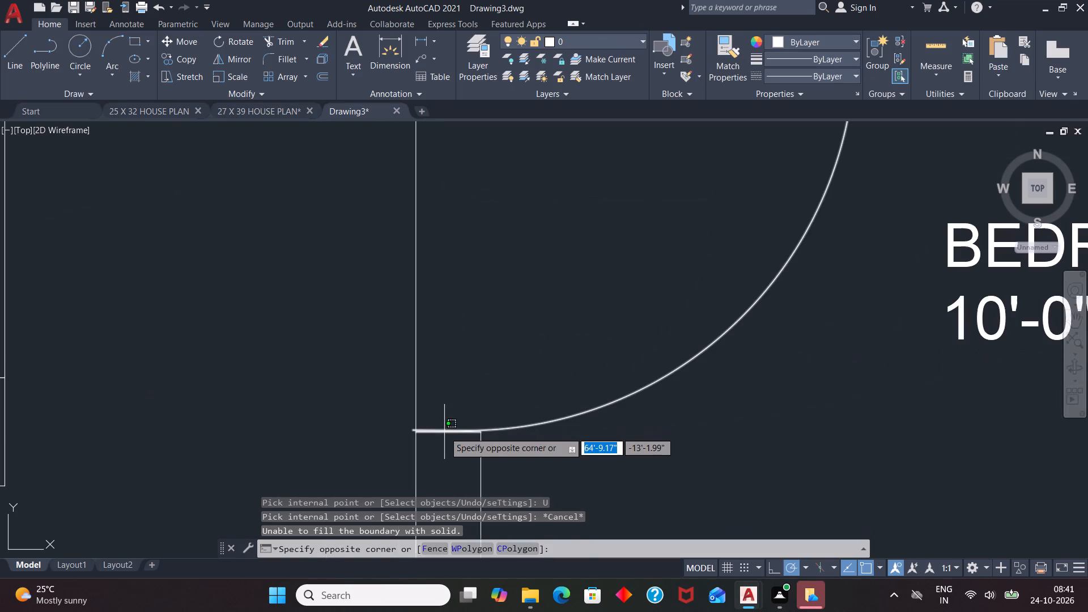
{"action": "left_click", "coordinate": [444, 431]}
{"action": "scroll", "coordinate": [449, 419], "scroll_direction": "down", "scroll_amount": 4}
{"action": "scroll", "coordinate": [453, 343], "scroll_direction": "up", "scroll_amount": 4}
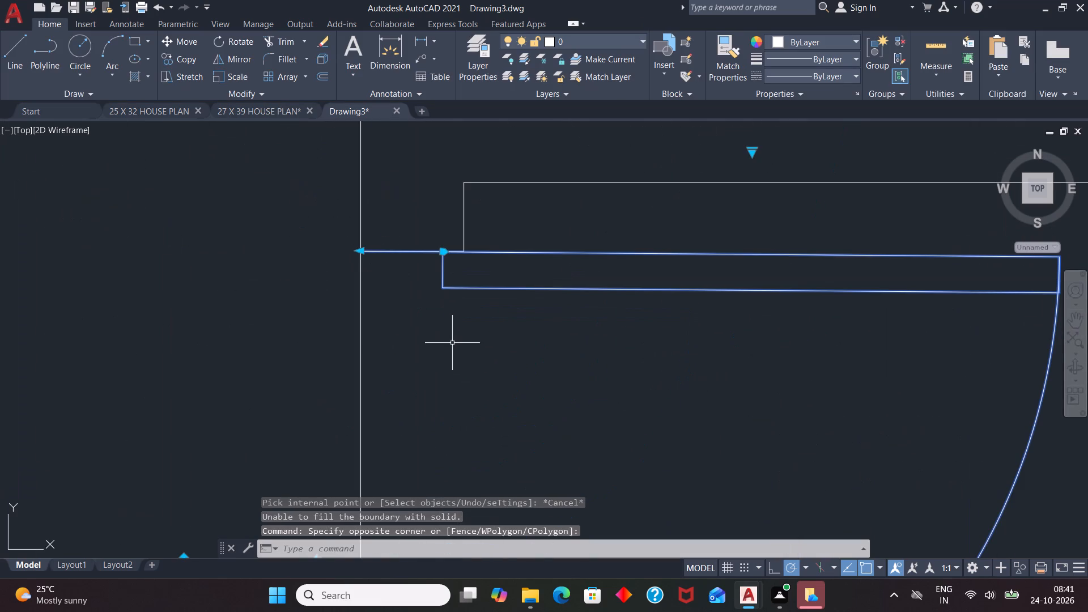
{"action": "key", "text": "m"}
{"action": "key", "text": "Return"}
{"action": "scroll", "coordinate": [367, 243], "scroll_direction": "up", "scroll_amount": 5}
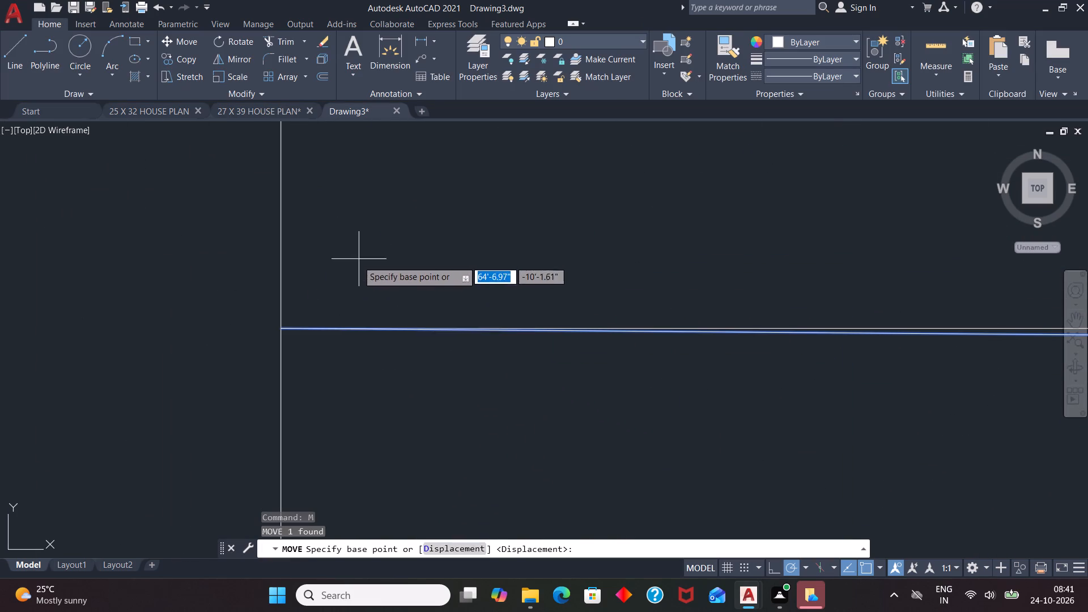
{"action": "left_click", "coordinate": [283, 328]}
{"action": "left_click", "coordinate": [284, 329]}
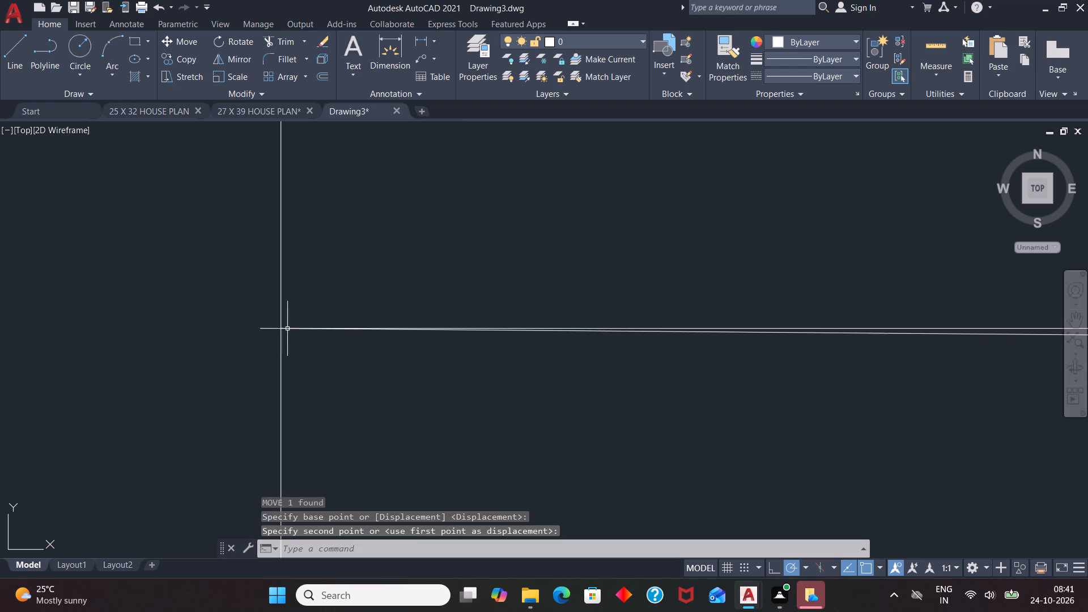
Delete the passage-side wall line that runs across the Bedroom-1 and Bedroom-2 door openings.
{"action": "scroll", "coordinate": [369, 329], "scroll_direction": "down", "scroll_amount": 4}
{"action": "left_click", "coordinate": [356, 308]}
{"action": "scroll", "coordinate": [369, 334], "scroll_direction": "down", "scroll_amount": 4}
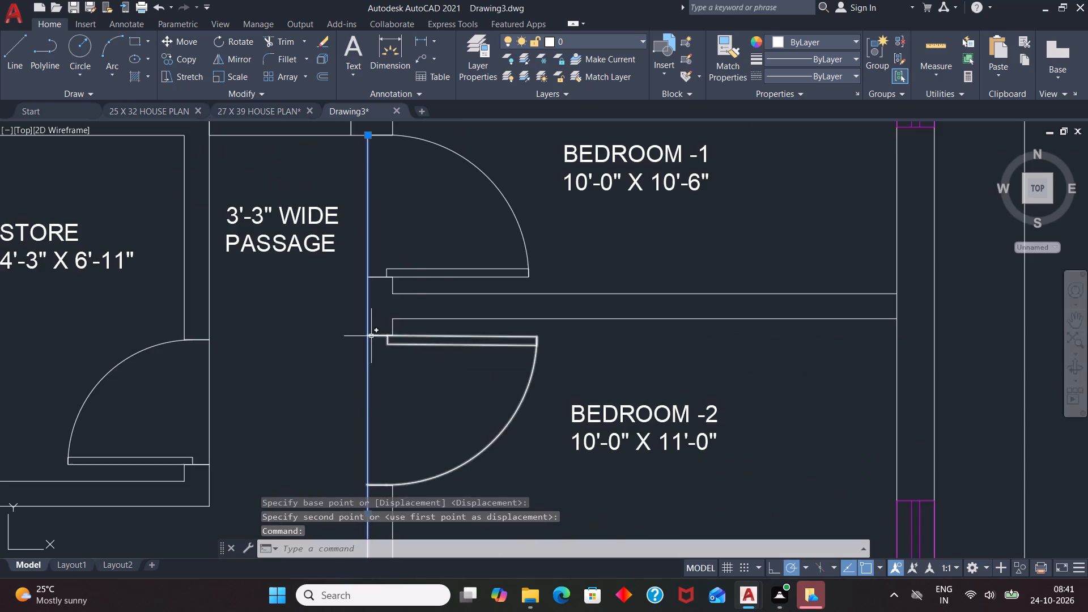
{"action": "scroll", "coordinate": [416, 282], "scroll_direction": "down", "scroll_amount": 5}
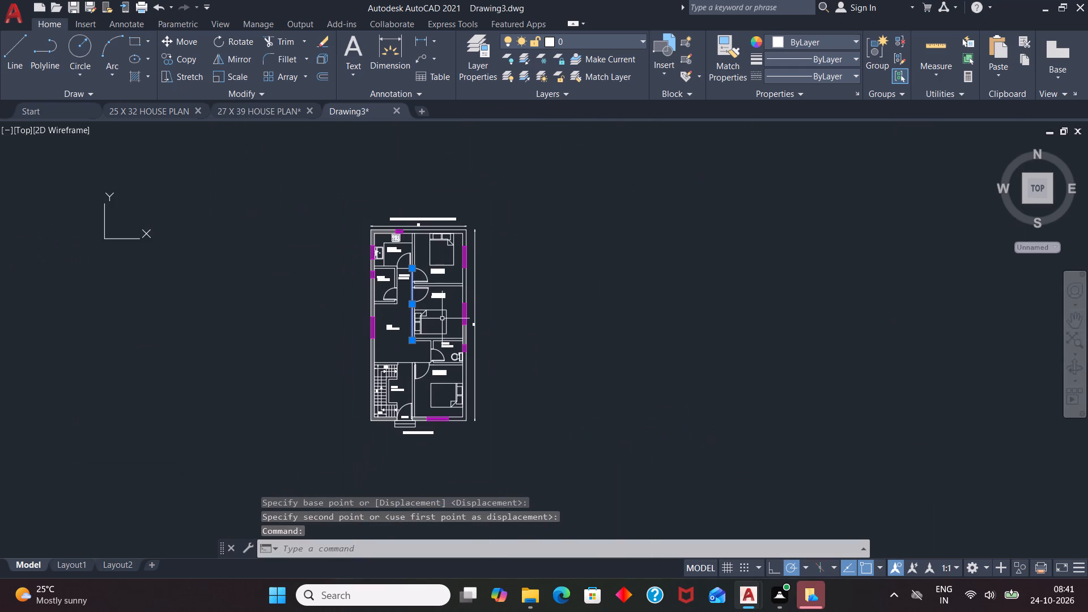
{"action": "key", "text": "Delete"}
Draw a vertical wall line about 15'-2" long from the hall corner below Bedroom-2 up to the wall corner above the Bedroom-1 door.
{"action": "scroll", "coordinate": [399, 299], "scroll_direction": "up", "scroll_amount": 2}
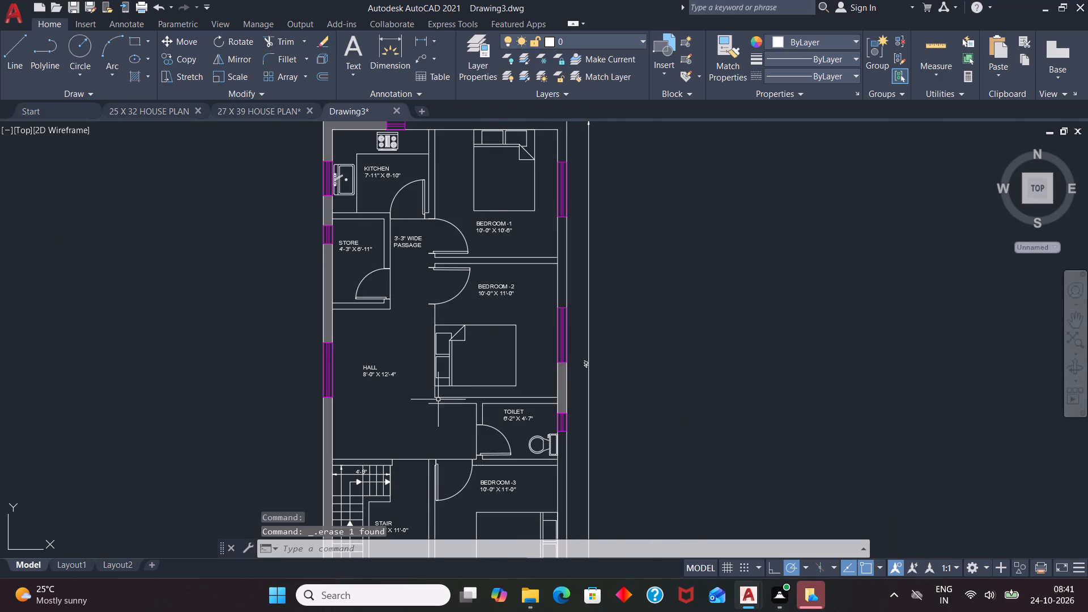
{"action": "scroll", "coordinate": [438, 398], "scroll_direction": "up", "scroll_amount": 2}
{"action": "key", "text": "l"}
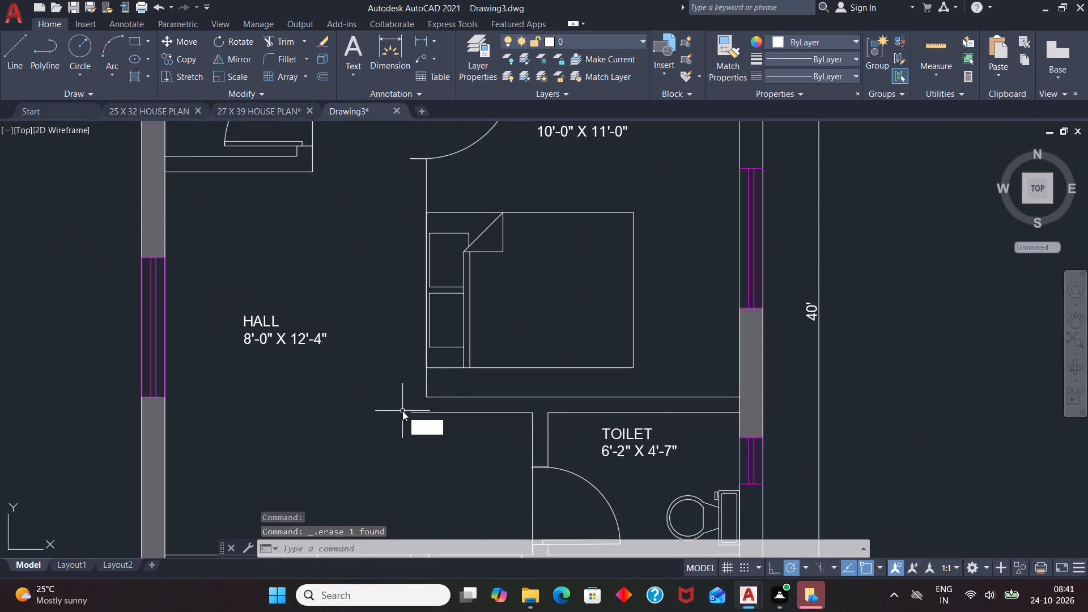
{"action": "key", "text": "Return"}
{"action": "left_click", "coordinate": [411, 412]}
{"action": "scroll", "coordinate": [406, 268], "scroll_direction": "down", "scroll_amount": 4}
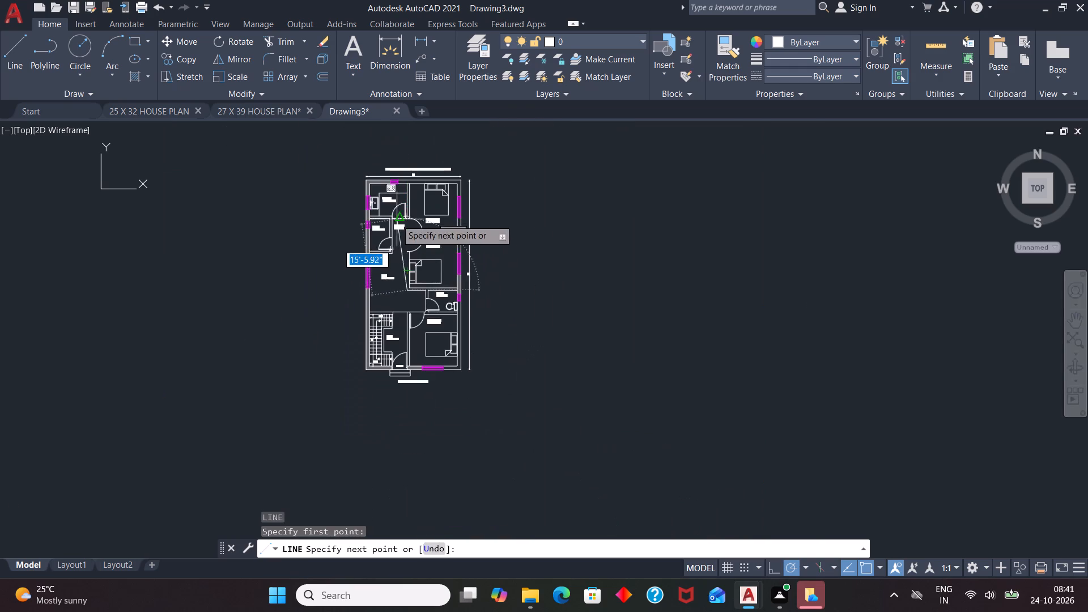
{"action": "scroll", "coordinate": [407, 218], "scroll_direction": "up", "scroll_amount": 11}
{"action": "scroll", "coordinate": [386, 303], "scroll_direction": "down", "scroll_amount": 5}
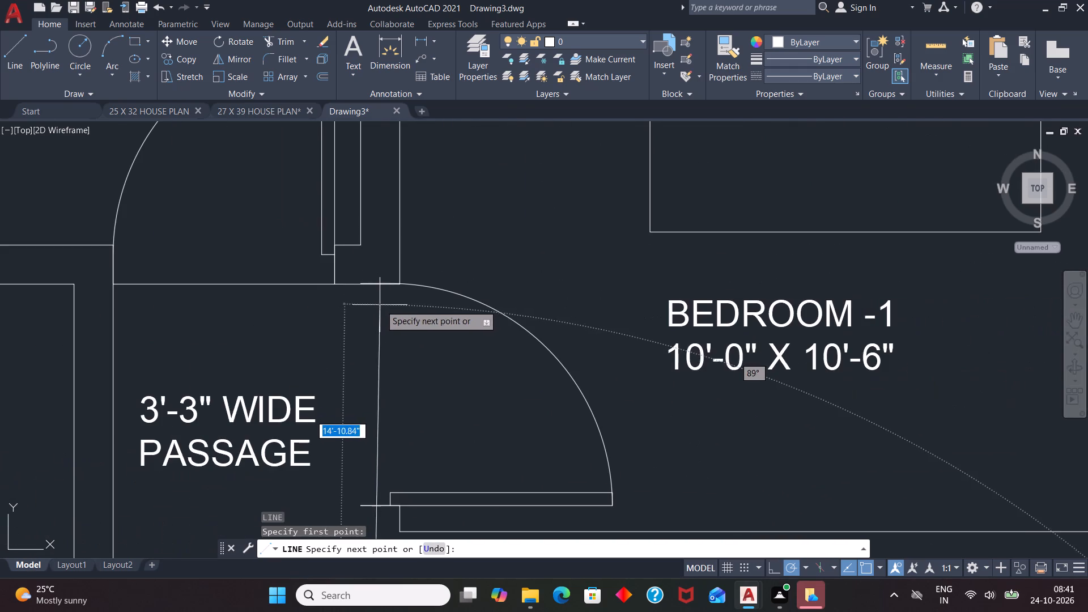
{"action": "scroll", "coordinate": [348, 292], "scroll_direction": "up", "scroll_amount": 5}
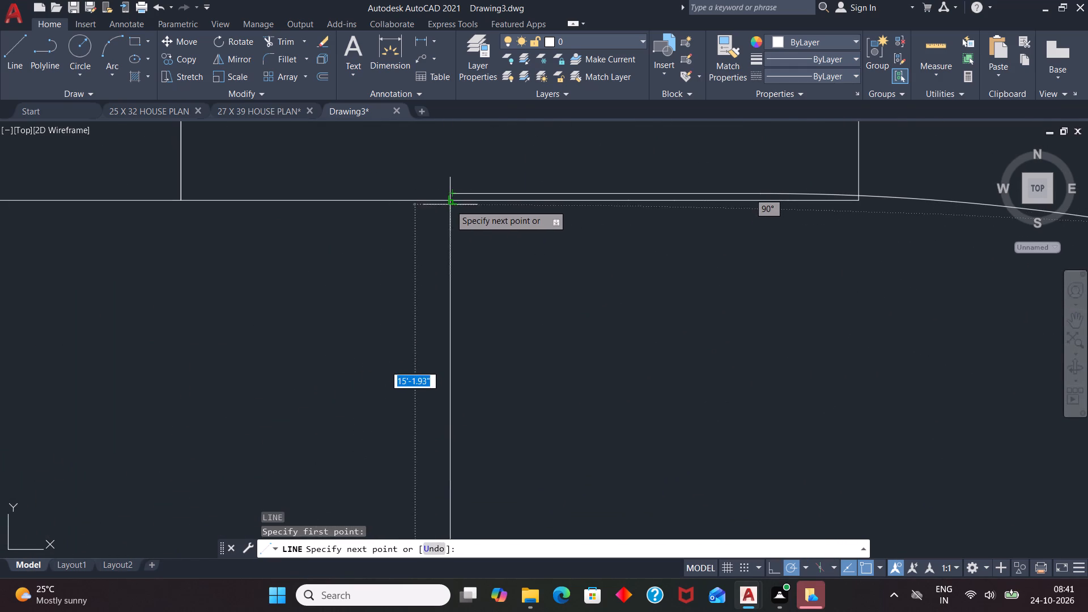
{"action": "left_click", "coordinate": [450, 204]}
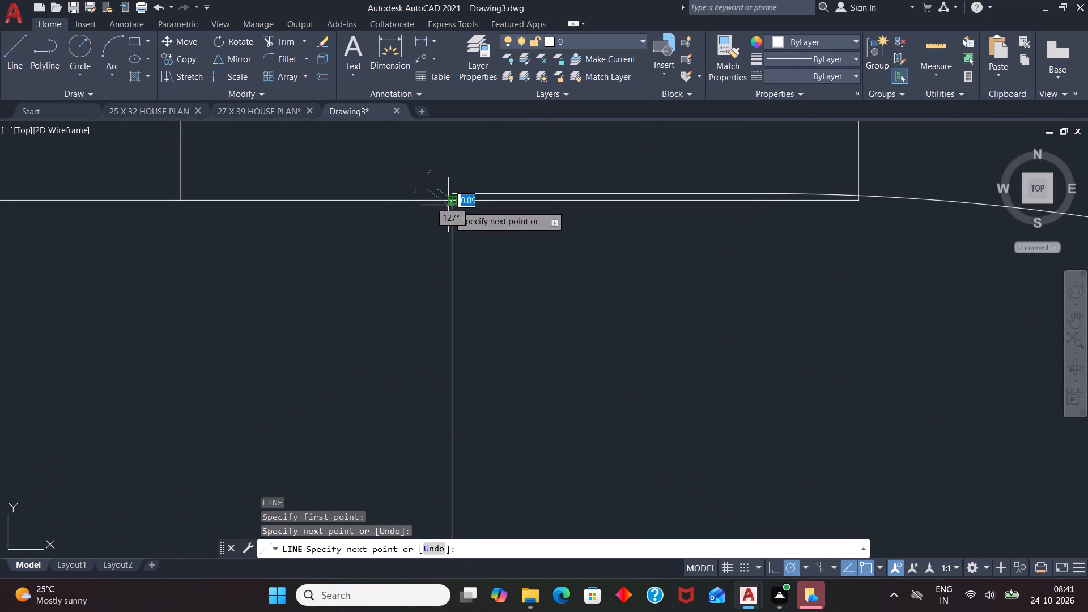
{"action": "key", "text": "space"}
Scale down the Bedroom-1 door about its lower passage-side corner until its upper end sits just below the wall corner.
{"action": "left_click", "coordinate": [474, 193]}
{"action": "scroll", "coordinate": [416, 185], "scroll_direction": "down", "scroll_amount": 4}
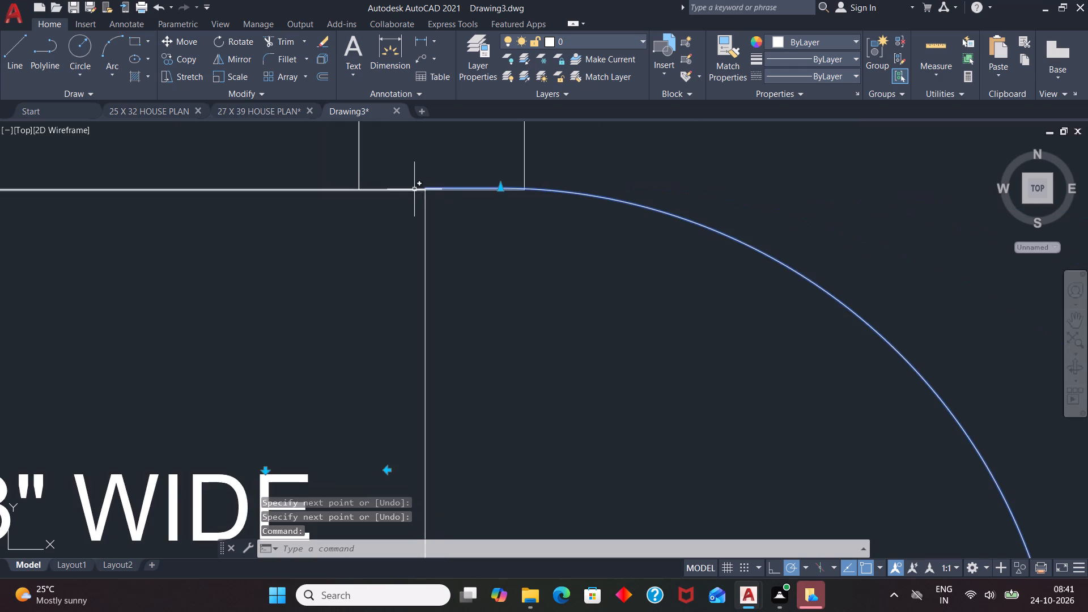
{"action": "scroll", "coordinate": [483, 215], "scroll_direction": "down", "scroll_amount": 4}
{"action": "key", "text": "s"}
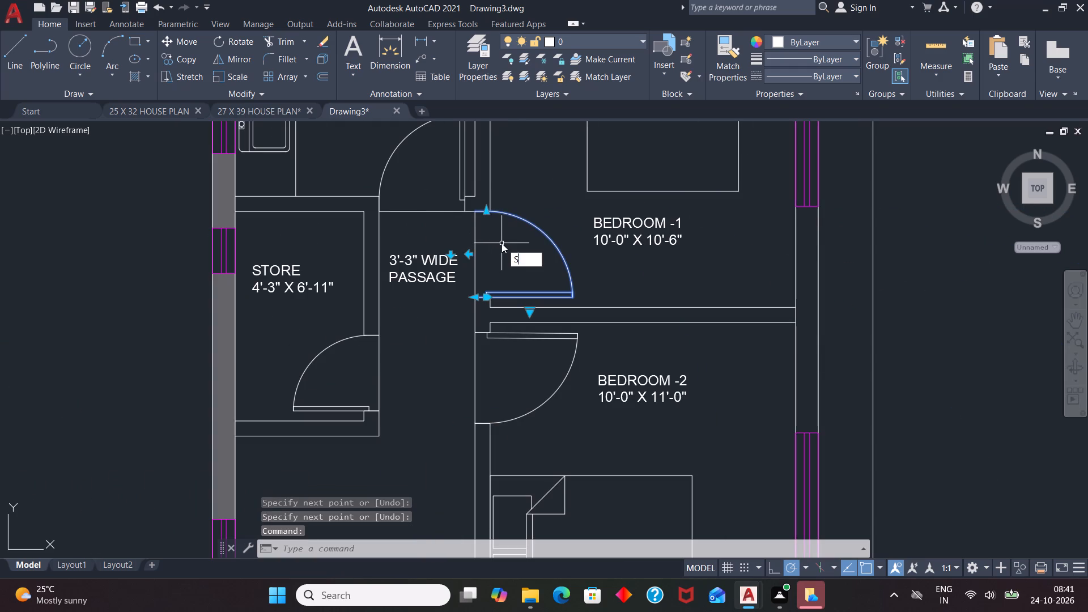
{"action": "key", "text": "c"}
{"action": "key", "text": "Return"}
{"action": "scroll", "coordinate": [479, 277], "scroll_direction": "up", "scroll_amount": 5}
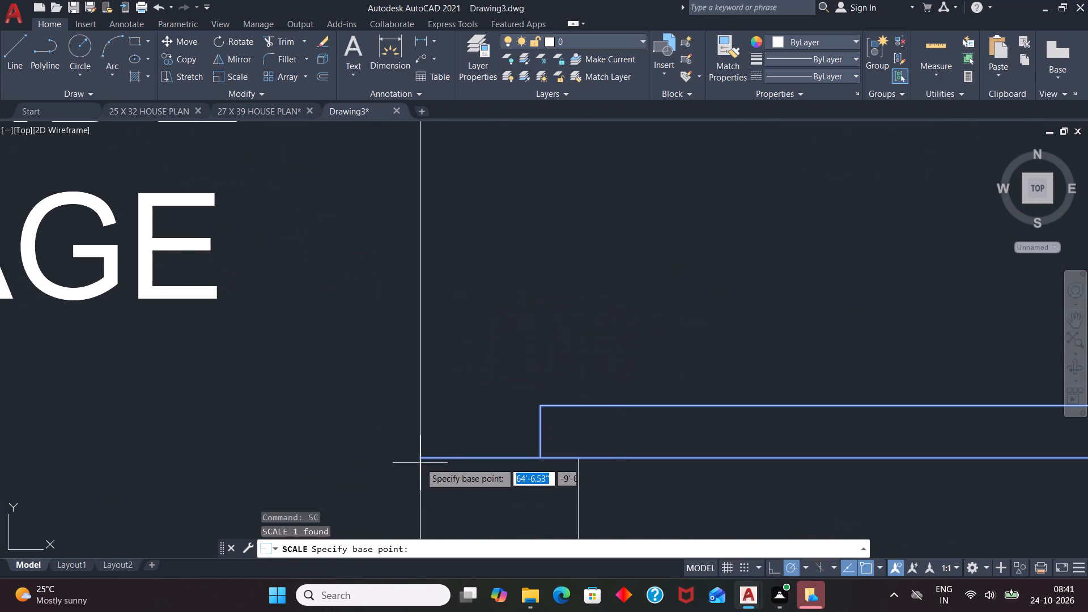
{"action": "left_click", "coordinate": [423, 459]}
{"action": "scroll", "coordinate": [443, 334], "scroll_direction": "down", "scroll_amount": 4}
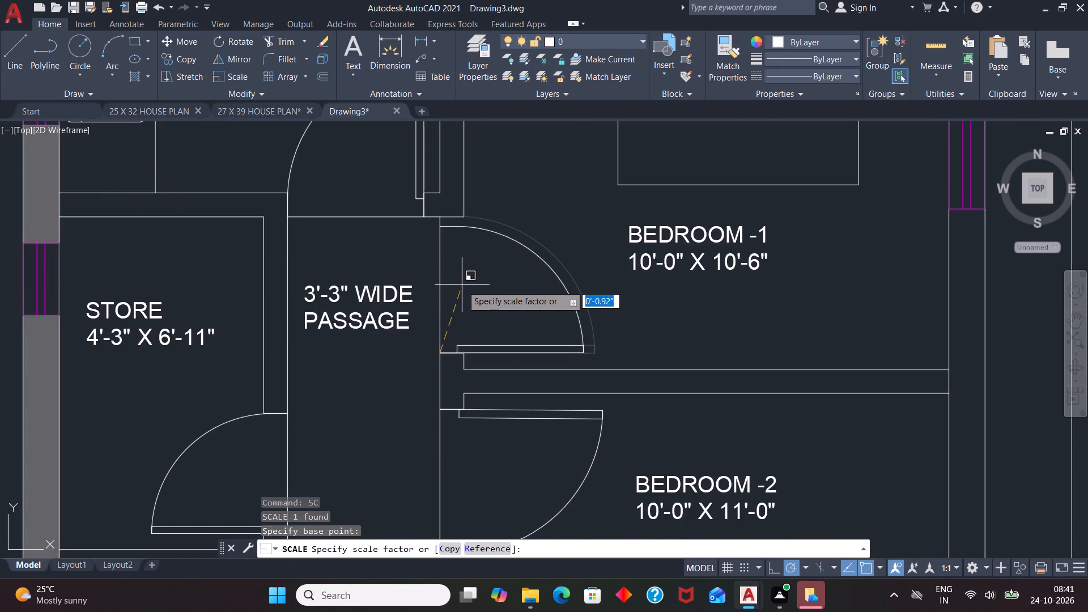
{"action": "left_click", "coordinate": [466, 282]}
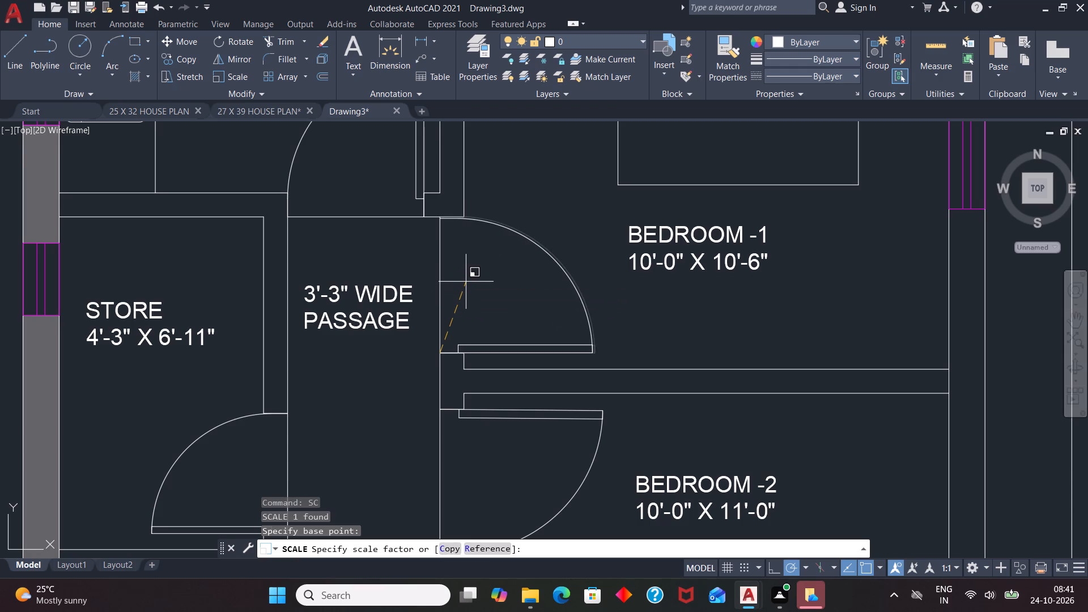
Scale the Bedroom-1 door up slightly about the same lower corner until its upper end meets the wall above.
{"action": "scroll", "coordinate": [454, 195], "scroll_direction": "up", "scroll_amount": 4}
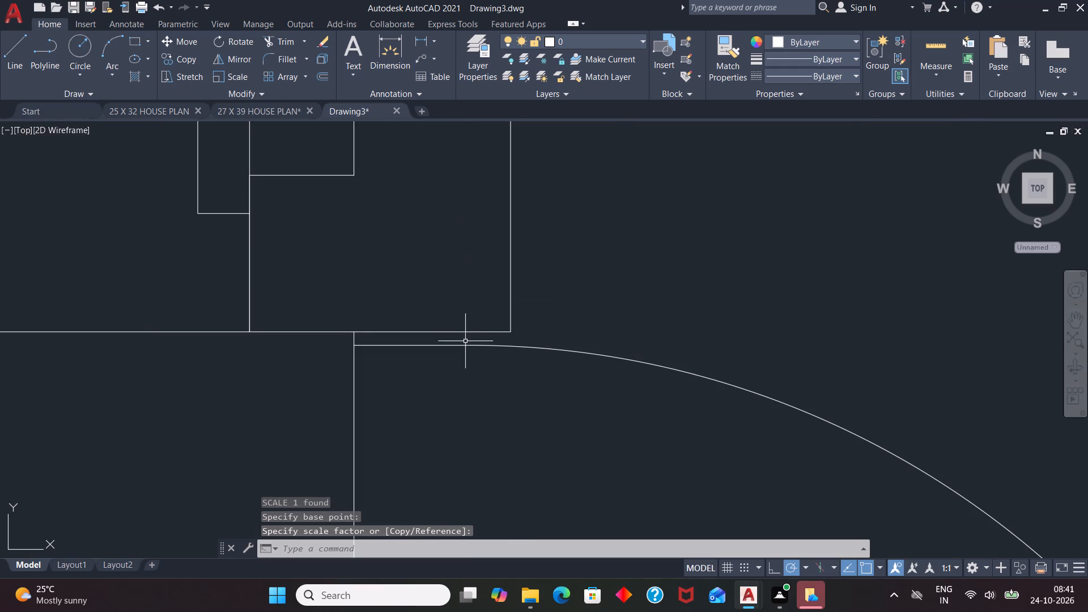
{"action": "left_click", "coordinate": [465, 345]}
{"action": "scroll", "coordinate": [441, 270], "scroll_direction": "down", "scroll_amount": 3}
{"action": "type", "text": "SC"}
{"action": "key", "text": "Return"}
{"action": "left_click", "coordinate": [419, 500]}
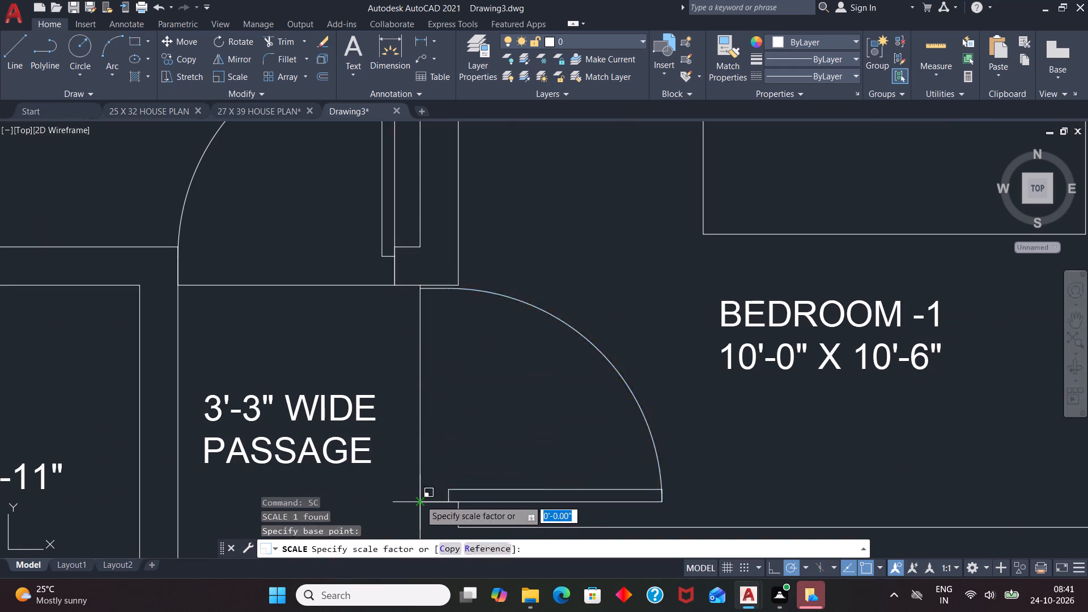
{"action": "left_click", "coordinate": [446, 382]}
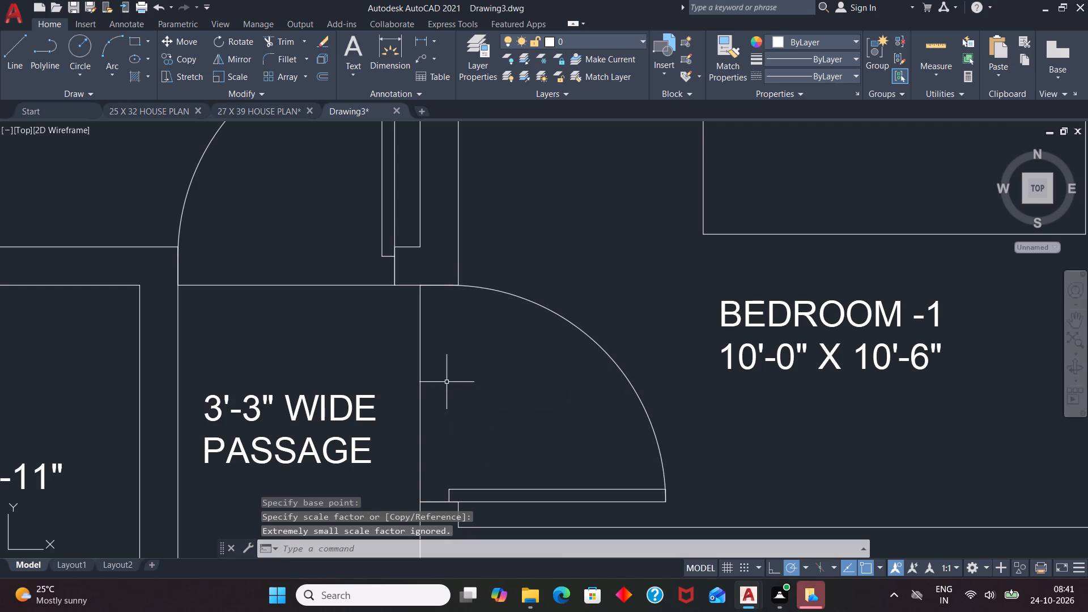
Hatch the wall between the kitchen and Bedroom-1 and the wall between Bedroom-1 and Bedroom-2 in solid grey.
{"action": "scroll", "coordinate": [444, 256], "scroll_direction": "down", "scroll_amount": 3}
{"action": "scroll", "coordinate": [472, 401], "scroll_direction": "up", "scroll_amount": 3}
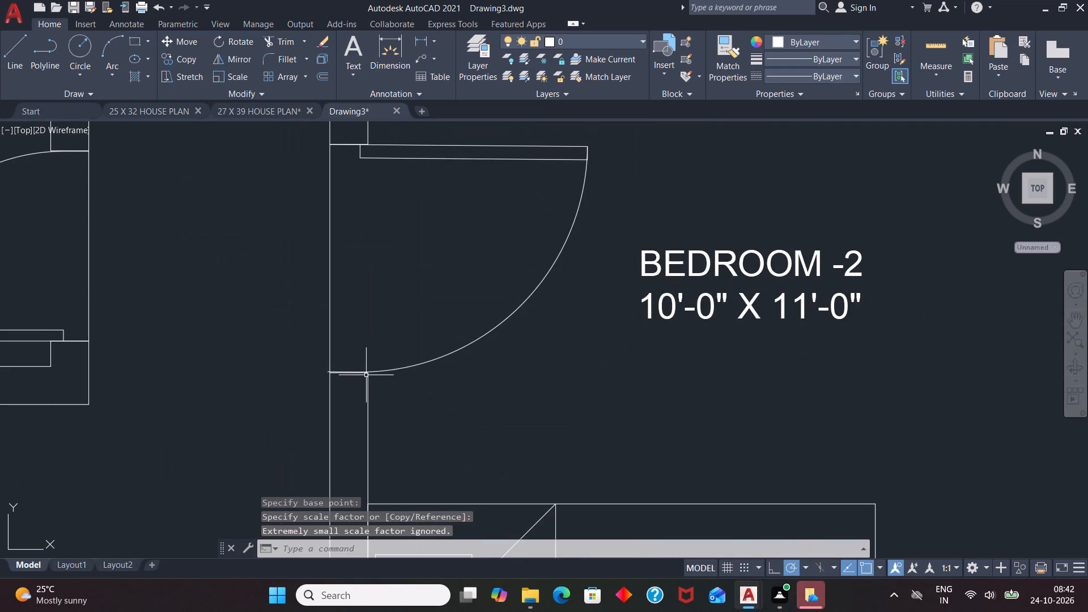
{"action": "scroll", "coordinate": [449, 292], "scroll_direction": "down", "scroll_amount": 4}
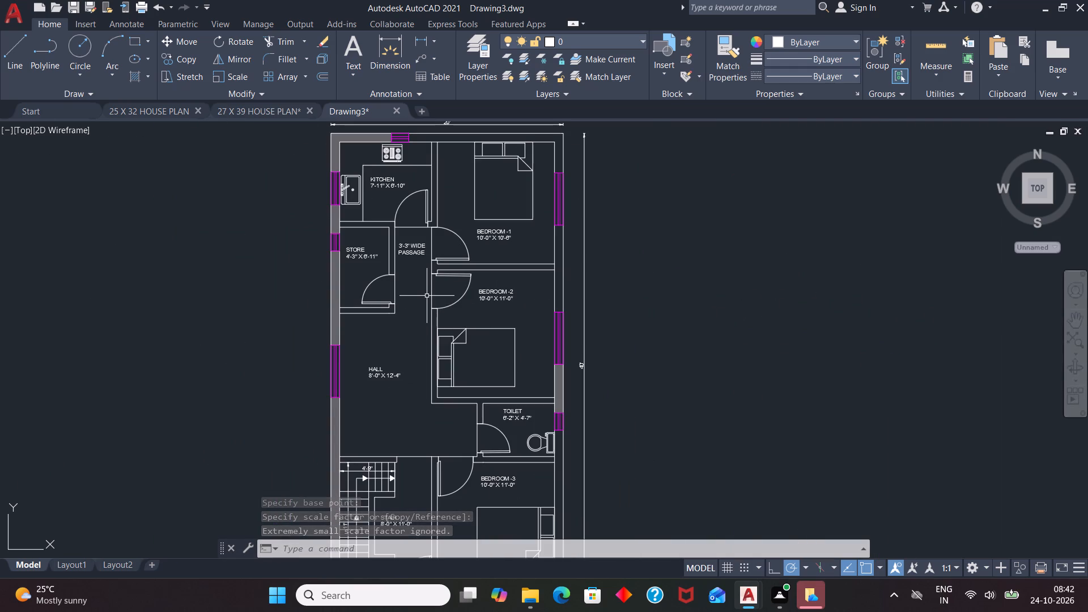
{"action": "key", "text": "h"}
{"action": "key", "text": "Return"}
{"action": "left_click", "coordinate": [434, 207]}
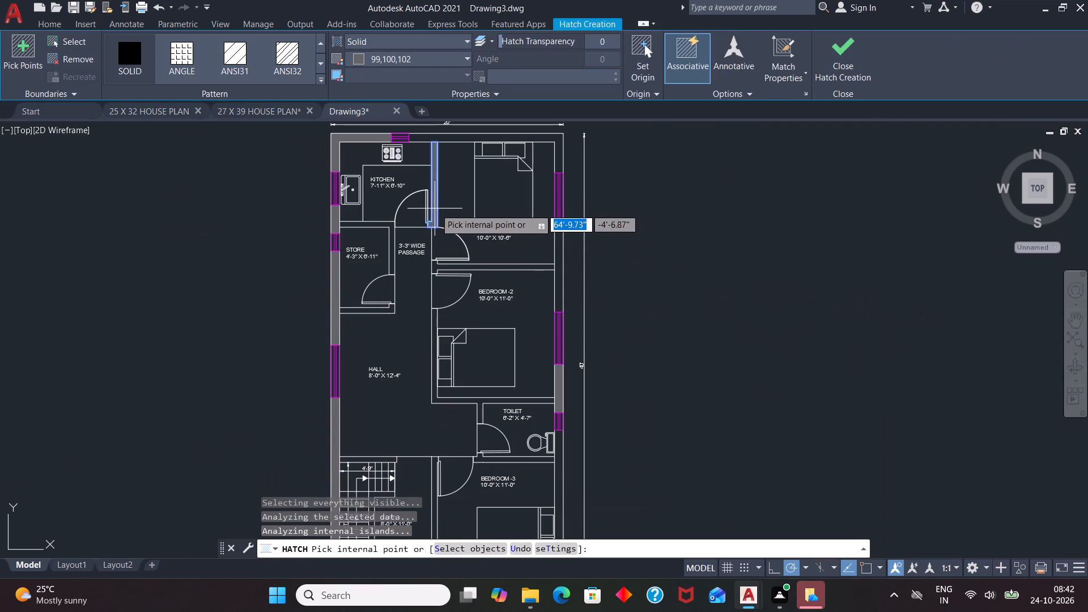
{"action": "left_click", "coordinate": [507, 270]}
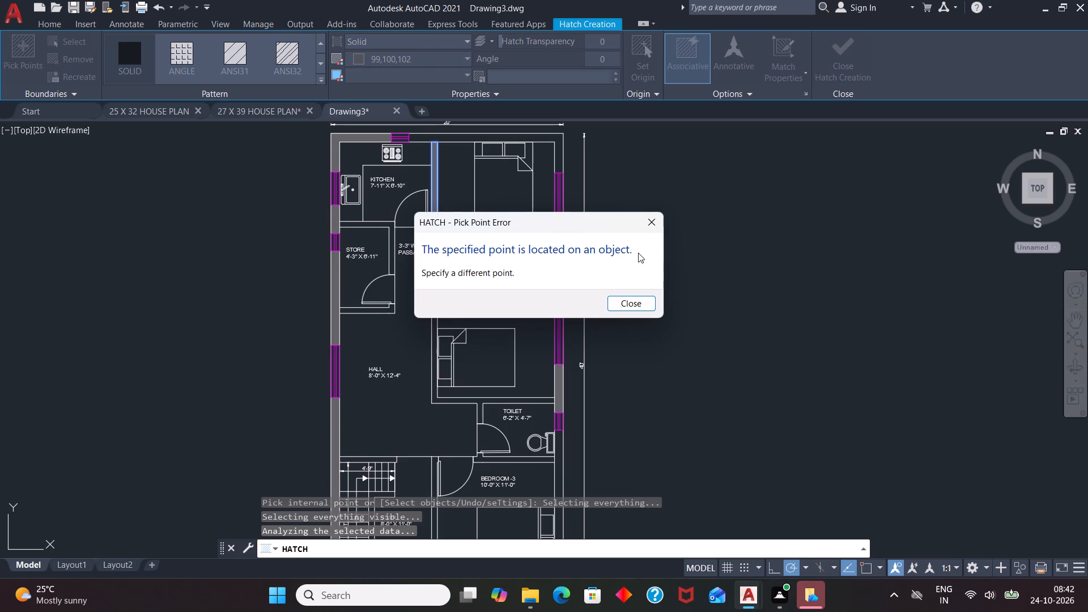
{"action": "left_click", "coordinate": [653, 220]}
{"action": "scroll", "coordinate": [528, 267], "scroll_direction": "up", "scroll_amount": 3}
{"action": "left_click", "coordinate": [528, 267]}
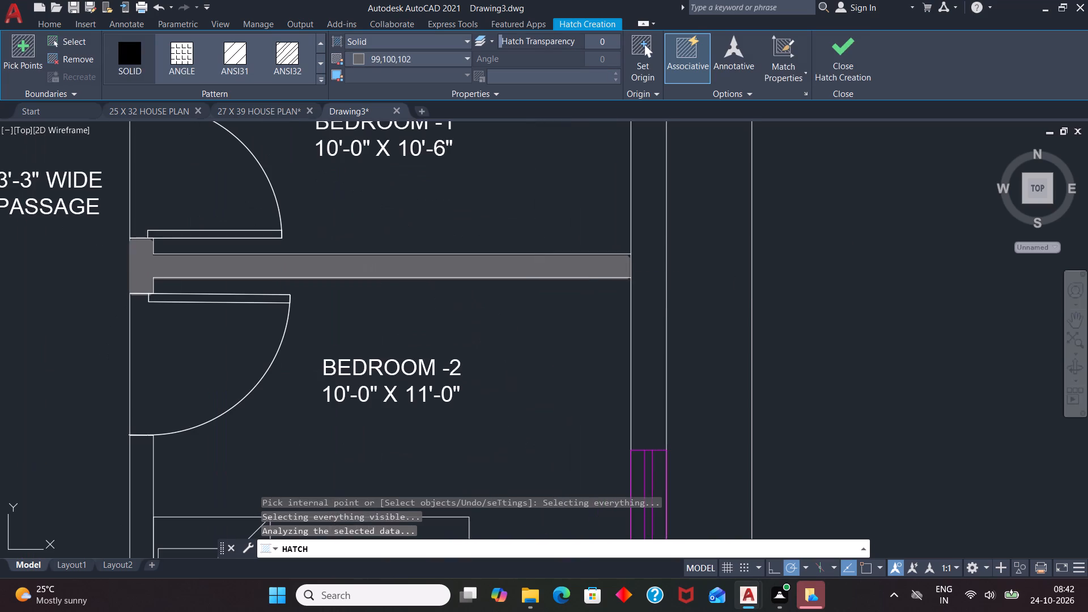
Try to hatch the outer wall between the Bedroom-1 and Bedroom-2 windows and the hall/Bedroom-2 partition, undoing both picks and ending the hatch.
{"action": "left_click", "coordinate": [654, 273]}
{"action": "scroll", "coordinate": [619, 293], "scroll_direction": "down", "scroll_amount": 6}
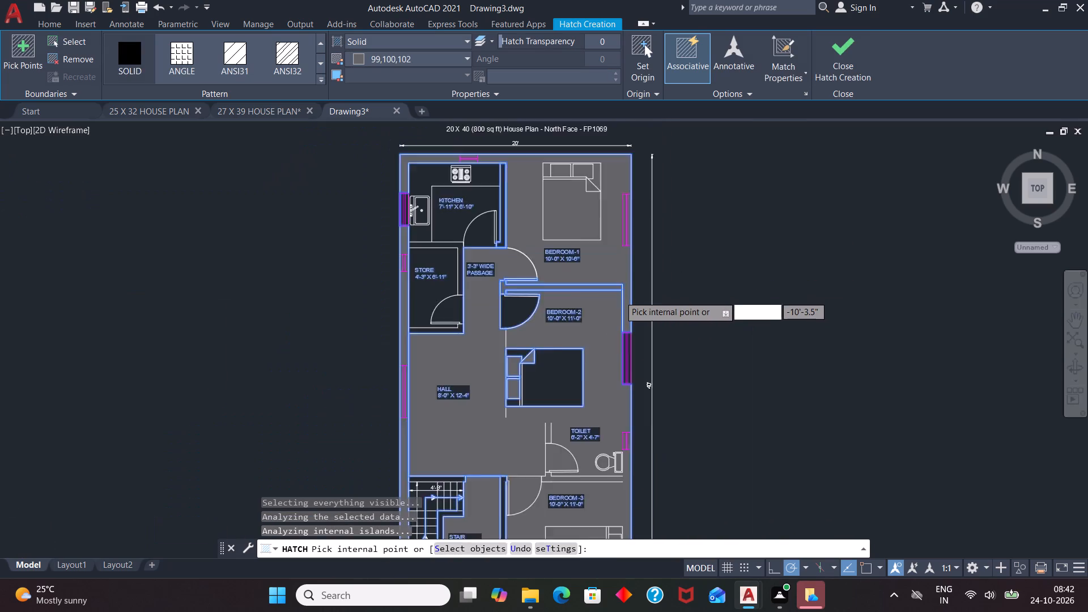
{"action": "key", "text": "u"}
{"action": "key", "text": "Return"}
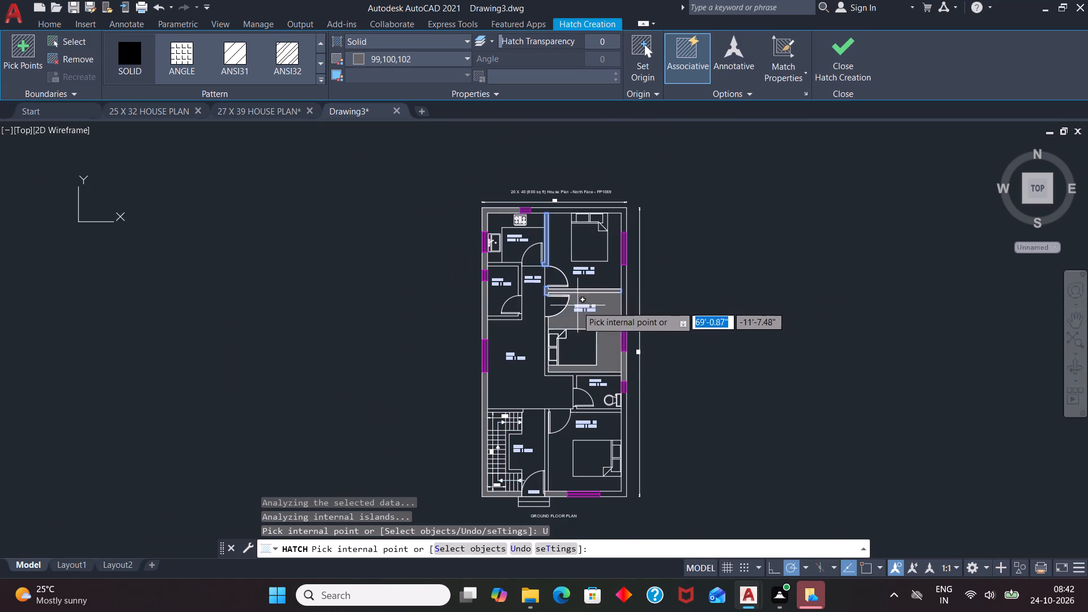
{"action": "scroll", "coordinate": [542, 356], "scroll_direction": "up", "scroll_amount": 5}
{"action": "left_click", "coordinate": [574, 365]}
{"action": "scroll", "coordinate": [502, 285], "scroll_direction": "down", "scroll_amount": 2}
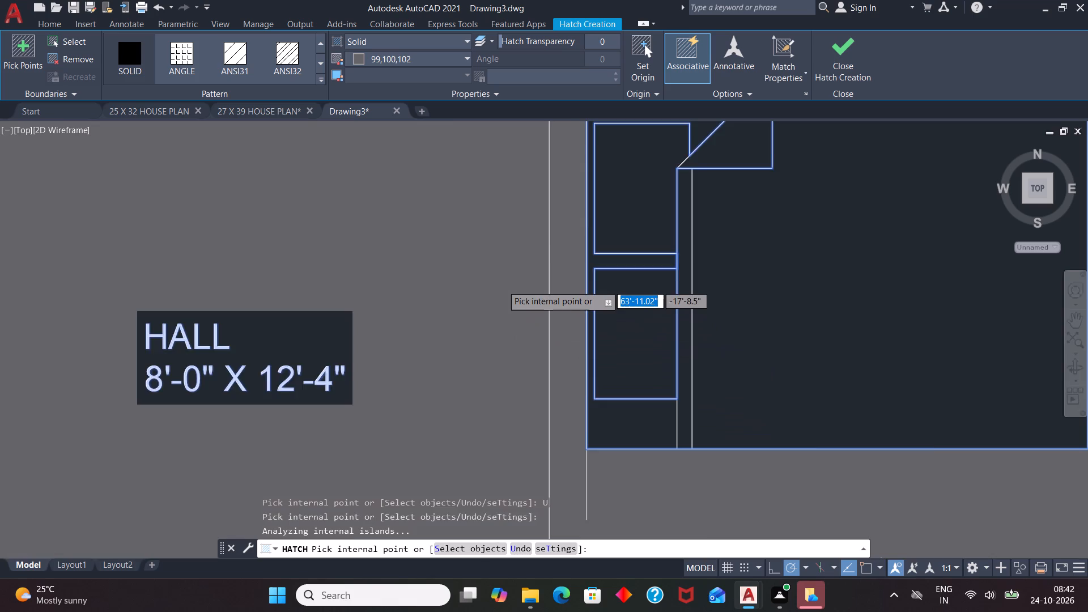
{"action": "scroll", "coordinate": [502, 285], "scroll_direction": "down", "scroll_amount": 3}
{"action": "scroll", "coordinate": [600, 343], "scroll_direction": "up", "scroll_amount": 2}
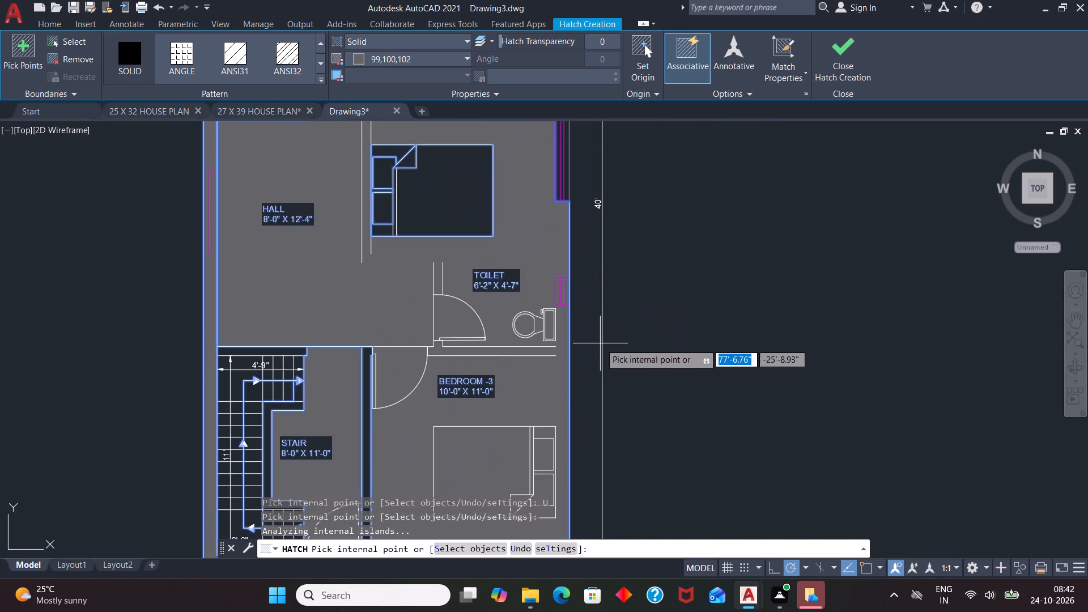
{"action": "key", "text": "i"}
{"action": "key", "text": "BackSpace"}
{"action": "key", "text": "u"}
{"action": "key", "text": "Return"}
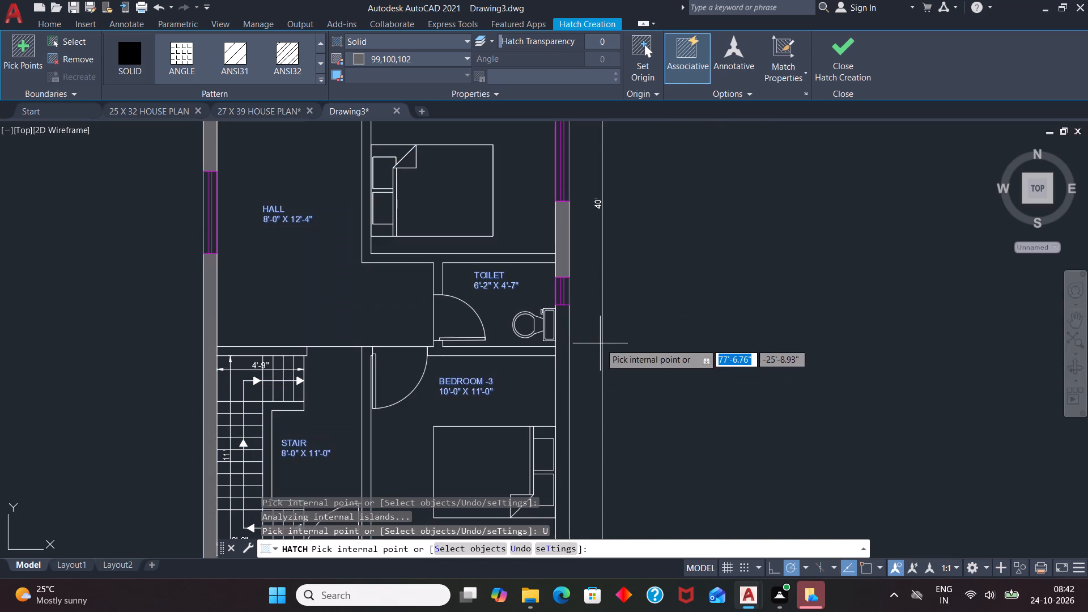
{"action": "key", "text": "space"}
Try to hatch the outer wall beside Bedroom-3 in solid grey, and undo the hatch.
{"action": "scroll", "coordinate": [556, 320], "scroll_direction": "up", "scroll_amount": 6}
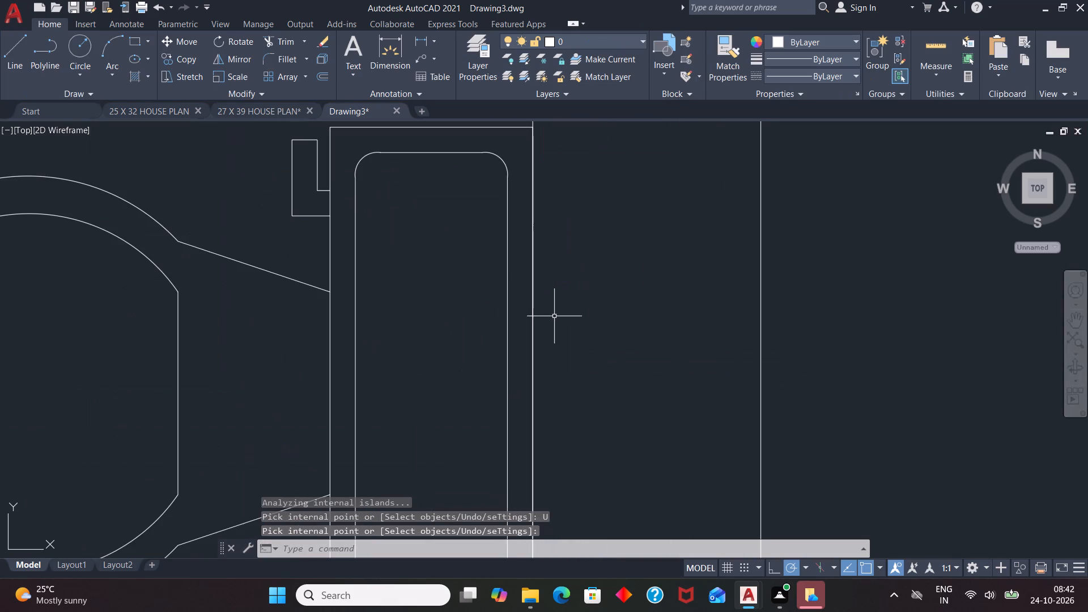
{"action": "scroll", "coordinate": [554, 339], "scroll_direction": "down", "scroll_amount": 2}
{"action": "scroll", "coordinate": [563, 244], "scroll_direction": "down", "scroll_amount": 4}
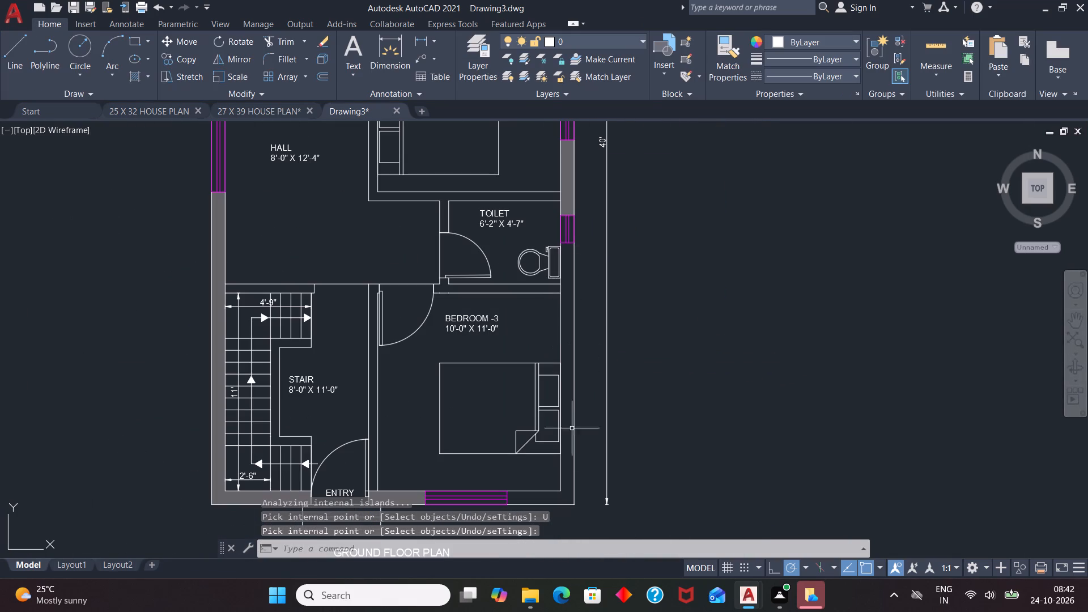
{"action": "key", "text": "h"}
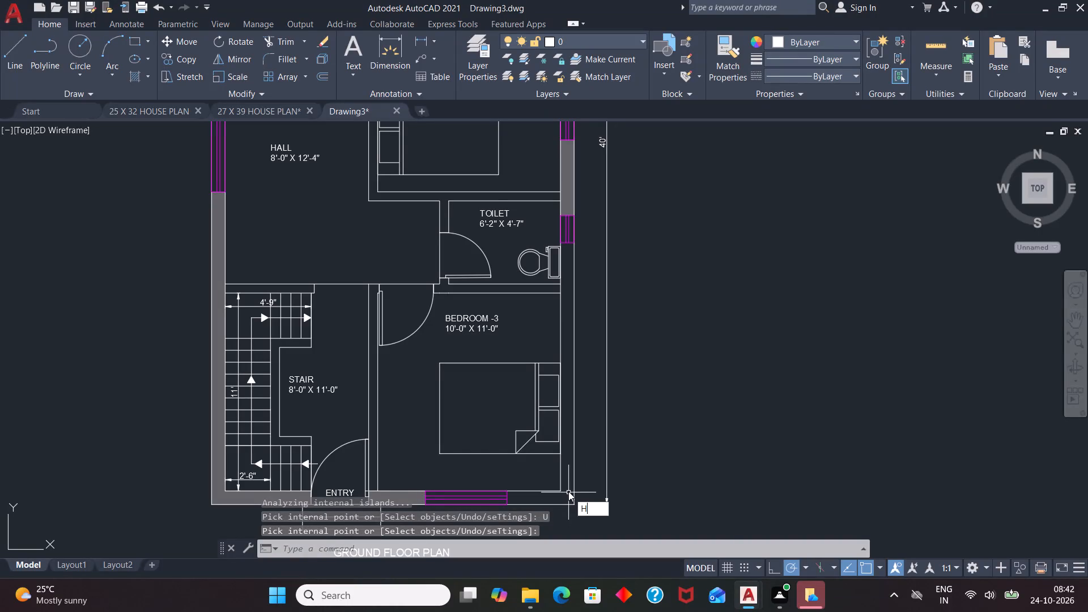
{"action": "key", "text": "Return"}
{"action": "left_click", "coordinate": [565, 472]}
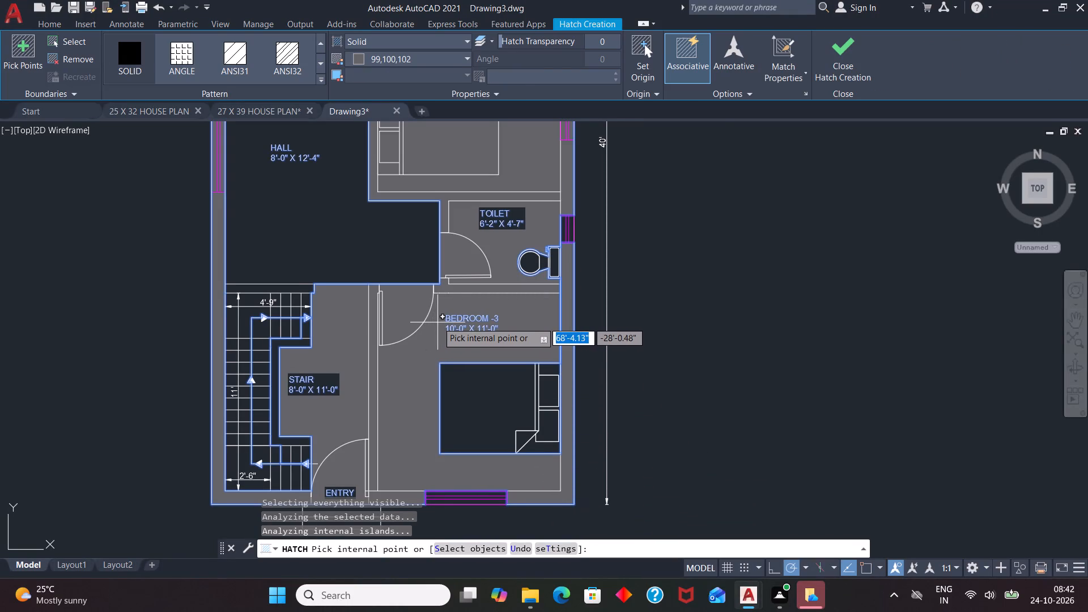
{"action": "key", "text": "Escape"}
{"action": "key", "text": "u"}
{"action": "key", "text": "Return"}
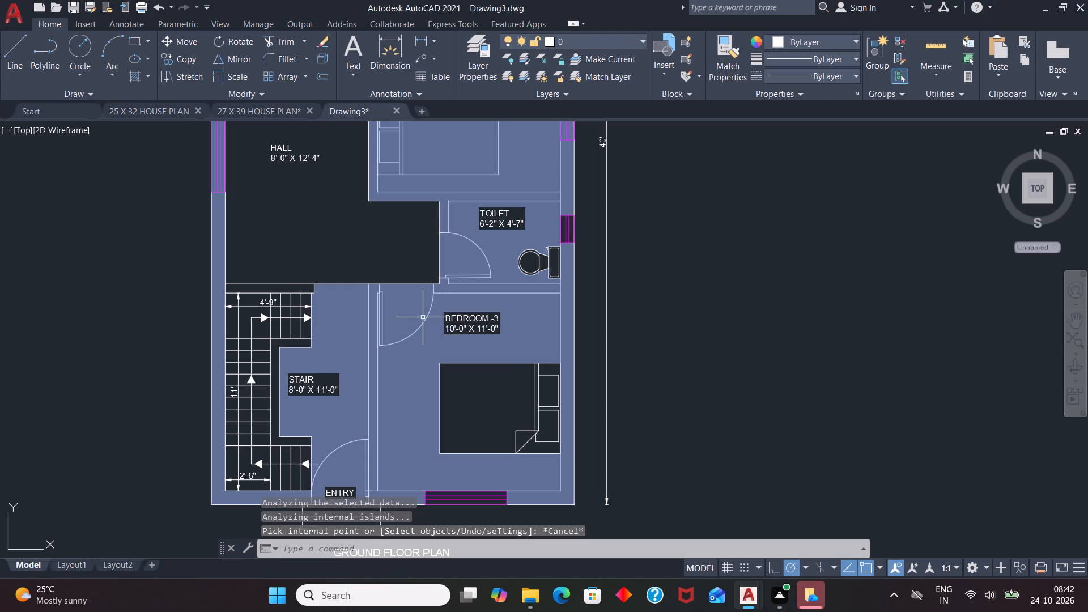
Scale the Bedroom-3 door up slightly about its upper corner on the stair side until its arc meets the opposite wall end.
{"action": "scroll", "coordinate": [410, 293], "scroll_direction": "up", "scroll_amount": 3}
{"action": "left_click", "coordinate": [443, 257]}
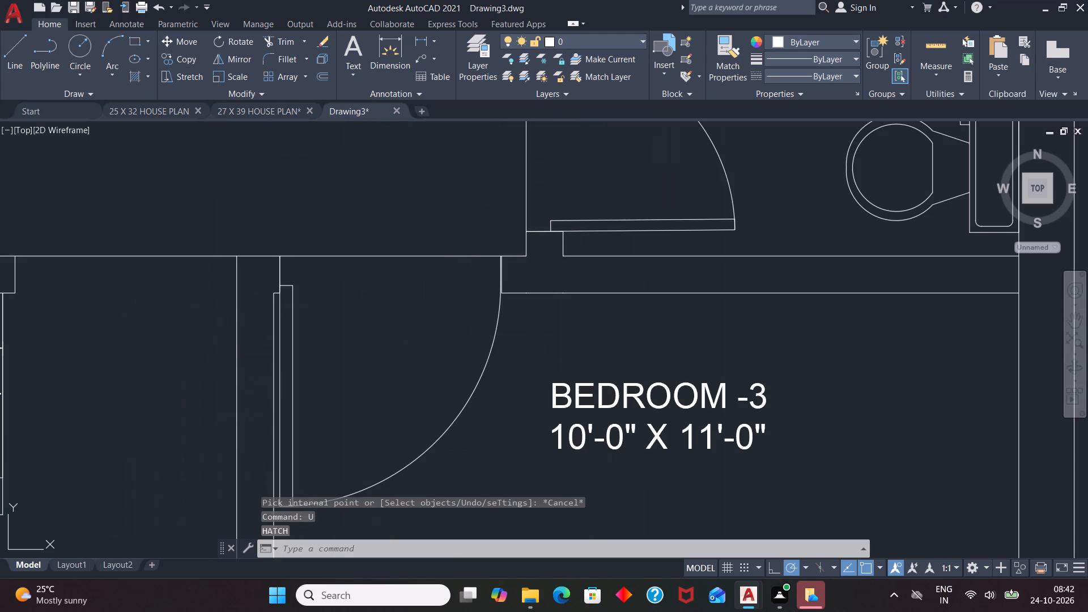
{"action": "scroll", "coordinate": [525, 263], "scroll_direction": "up", "scroll_amount": 3}
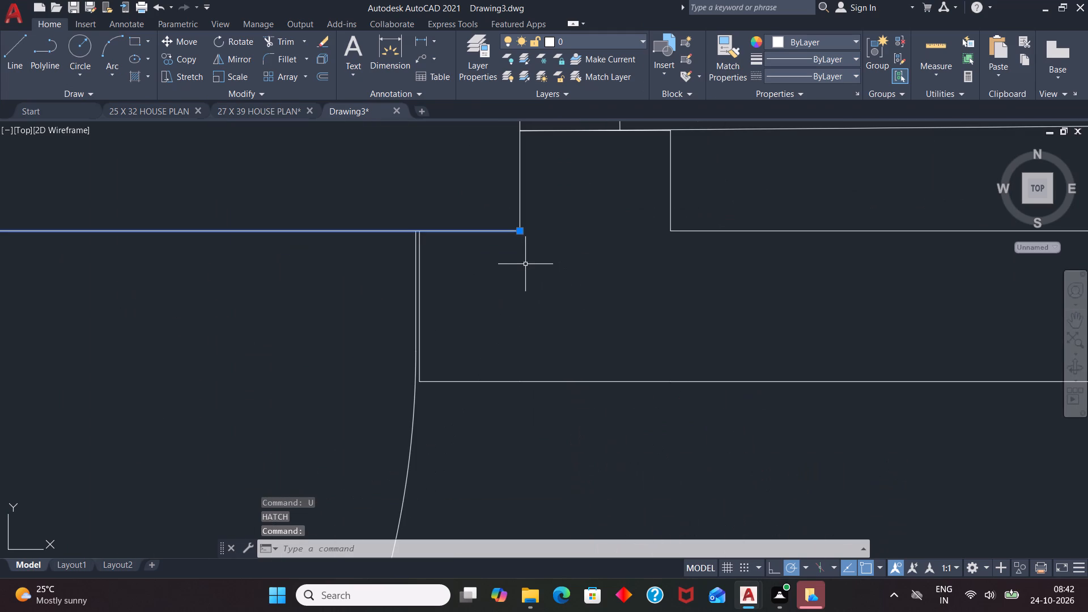
{"action": "key", "text": "Escape"}
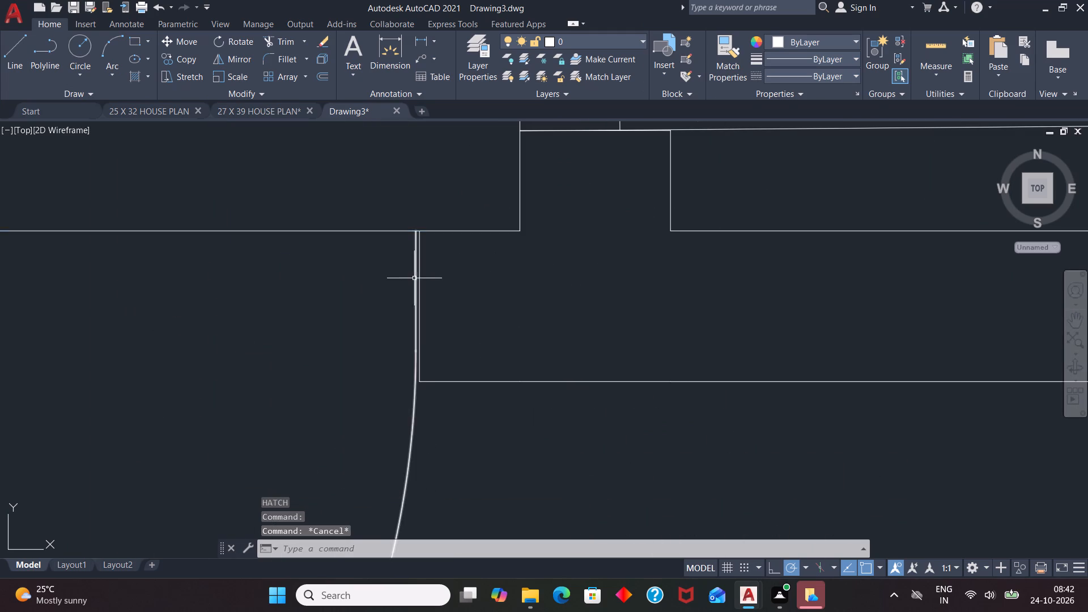
{"action": "left_click", "coordinate": [415, 277]}
{"action": "scroll", "coordinate": [575, 239], "scroll_direction": "down", "scroll_amount": 3}
{"action": "type", "text": "SC"}
{"action": "key", "text": "Return"}
{"action": "left_click", "coordinate": [318, 239]}
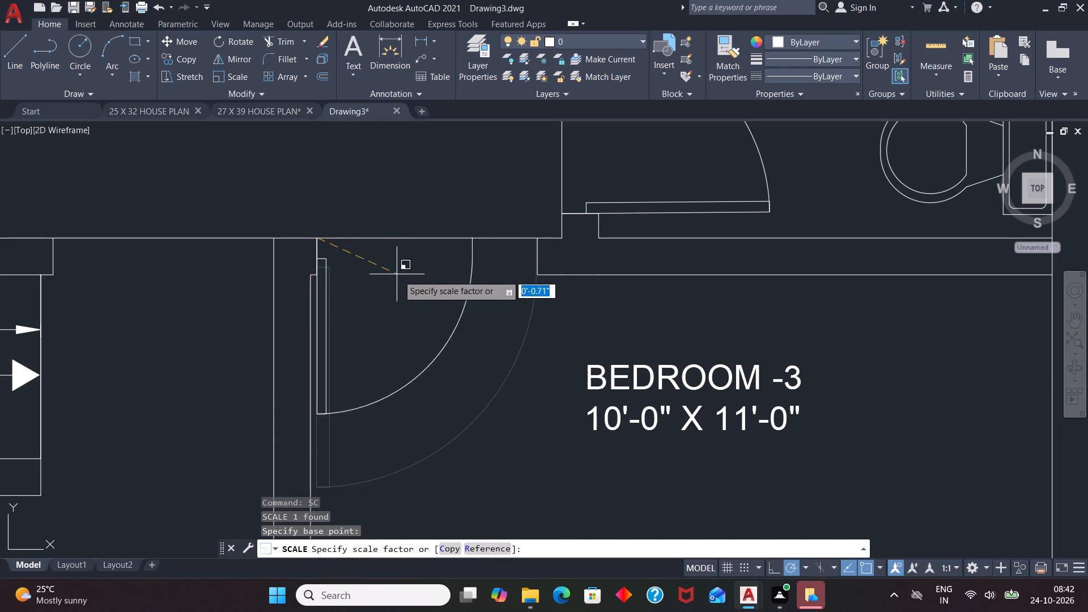
{"action": "left_click", "coordinate": [430, 290]}
Hatch the stair/Bedroom-3 wall, the toilet/Bedroom-3 wall and the outer wall from the toilet window around to the Bedroom-3 window in solid grey.
{"action": "scroll", "coordinate": [437, 265], "scroll_direction": "down", "scroll_amount": 4}
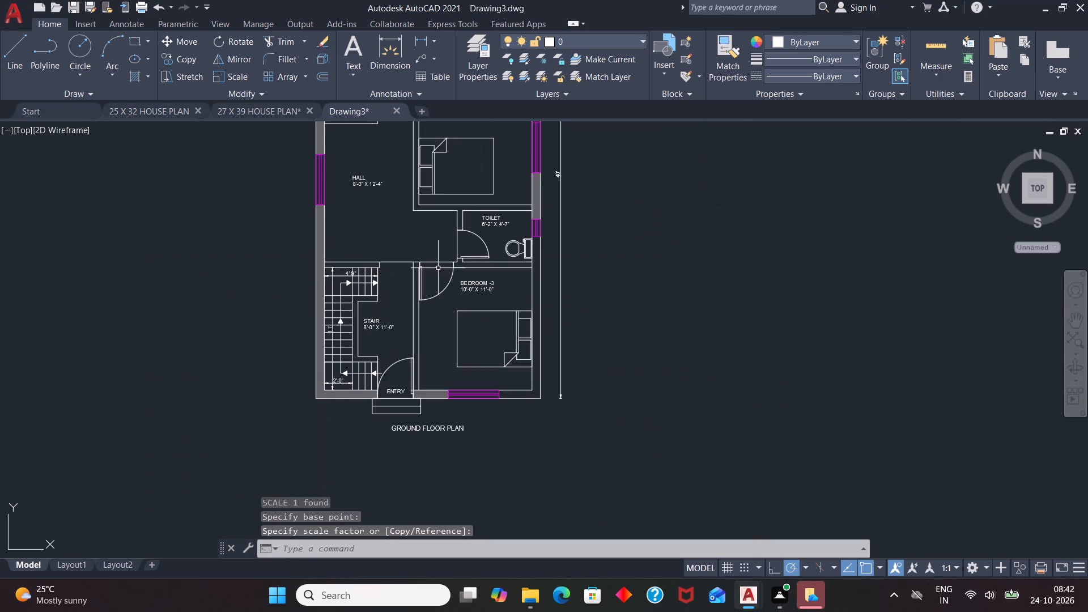
{"action": "key", "text": "h"}
{"action": "key", "text": "Return"}
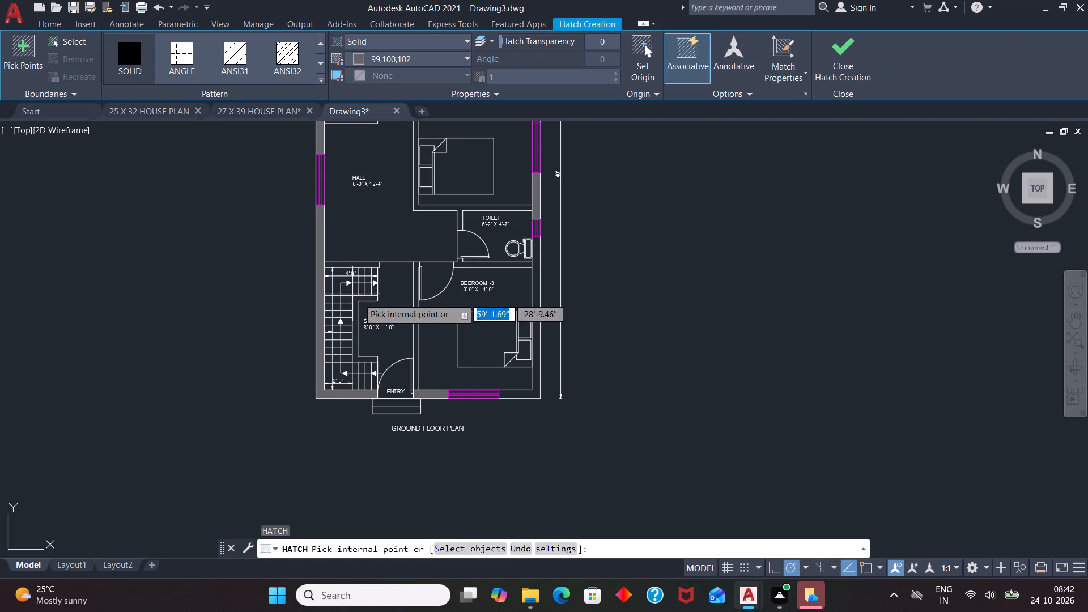
{"action": "left_click", "coordinate": [418, 314]}
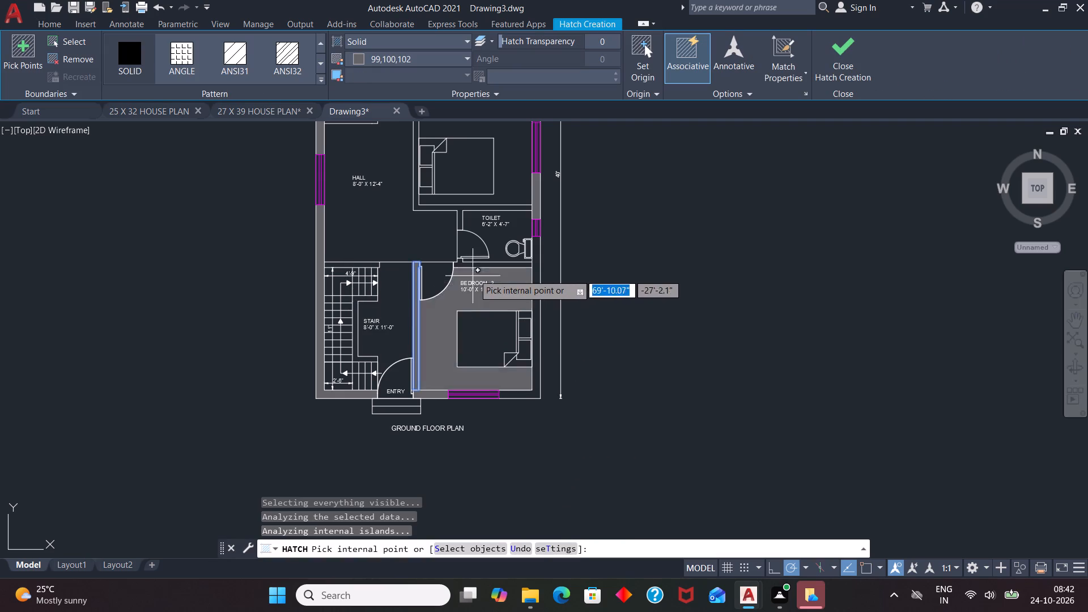
{"action": "scroll", "coordinate": [485, 258], "scroll_direction": "up", "scroll_amount": 3}
{"action": "left_click", "coordinate": [487, 276]}
{"action": "scroll", "coordinate": [452, 275], "scroll_direction": "down", "scroll_amount": 3}
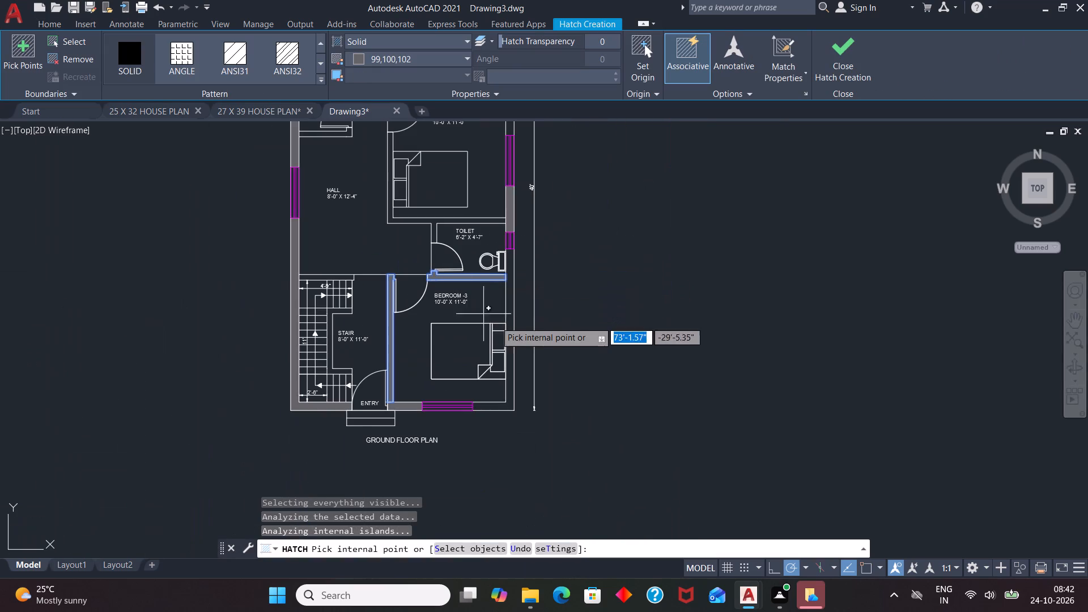
{"action": "left_click", "coordinate": [512, 330]}
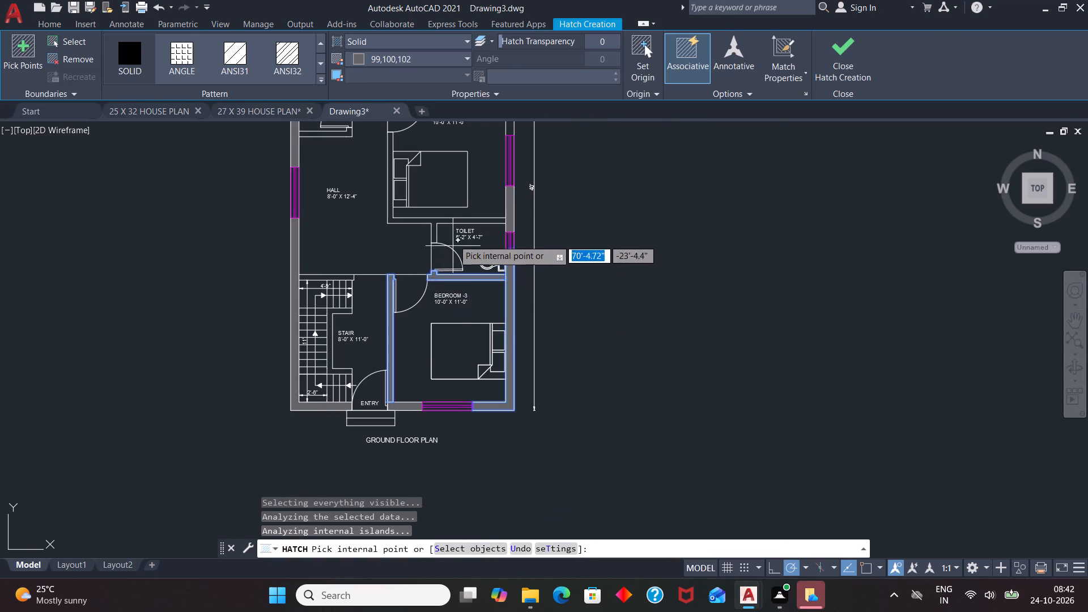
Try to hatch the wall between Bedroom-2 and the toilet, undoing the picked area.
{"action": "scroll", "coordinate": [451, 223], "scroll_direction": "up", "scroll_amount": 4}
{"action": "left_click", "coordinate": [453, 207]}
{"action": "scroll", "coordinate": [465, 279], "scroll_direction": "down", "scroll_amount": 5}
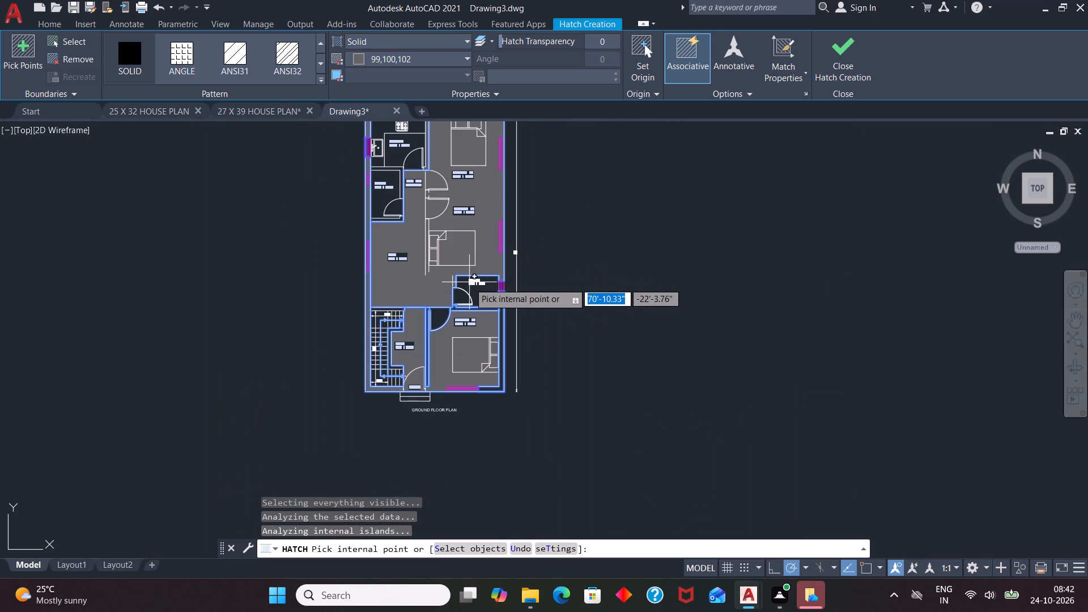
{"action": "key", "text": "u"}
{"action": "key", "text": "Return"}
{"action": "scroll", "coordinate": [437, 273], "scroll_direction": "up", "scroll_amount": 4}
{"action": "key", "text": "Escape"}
Delete the horizontal hall-side wall line between the Bedroom-2 corner and the toilet wall.
{"action": "left_click", "coordinate": [470, 277]}
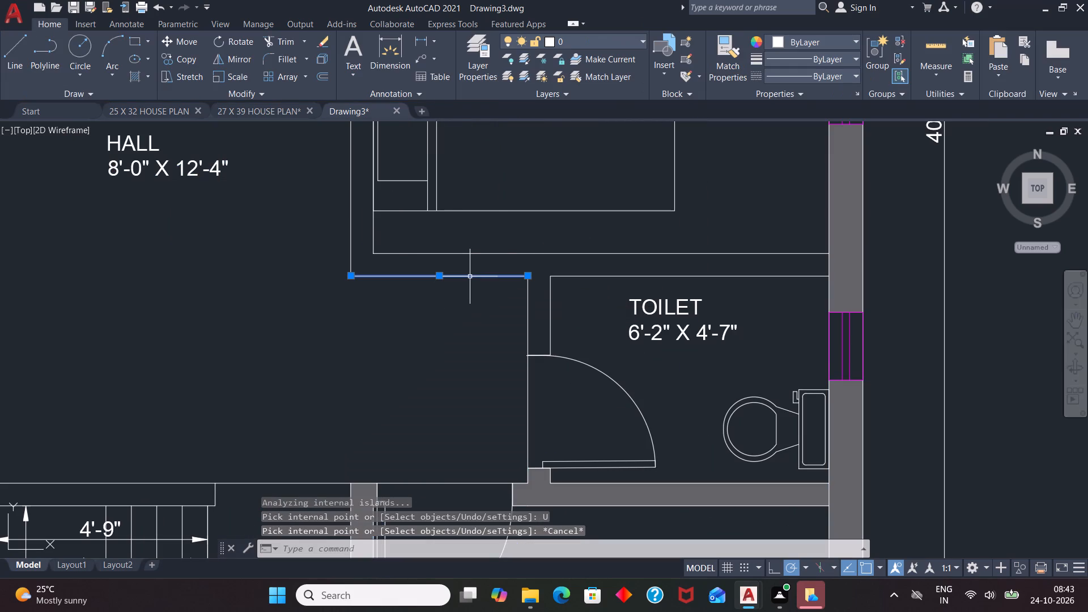
{"action": "key", "text": "Delete"}
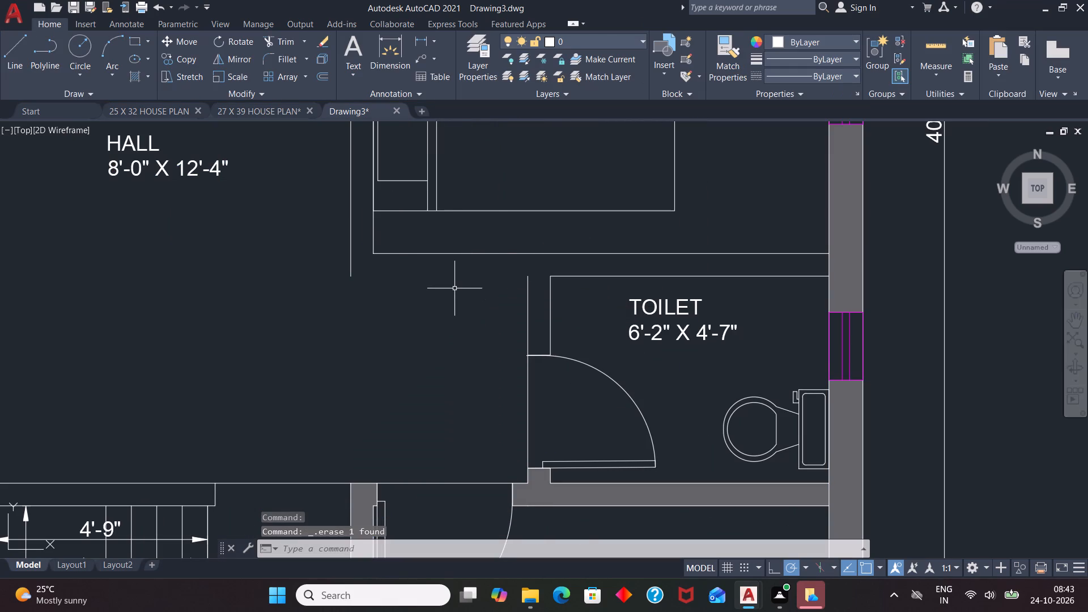
Draw a horizontal hall-side wall line from the toilet wall's upper corner to the lower end of Bedroom-2's hall wall.
{"action": "key", "text": "l"}
{"action": "key", "text": "Return"}
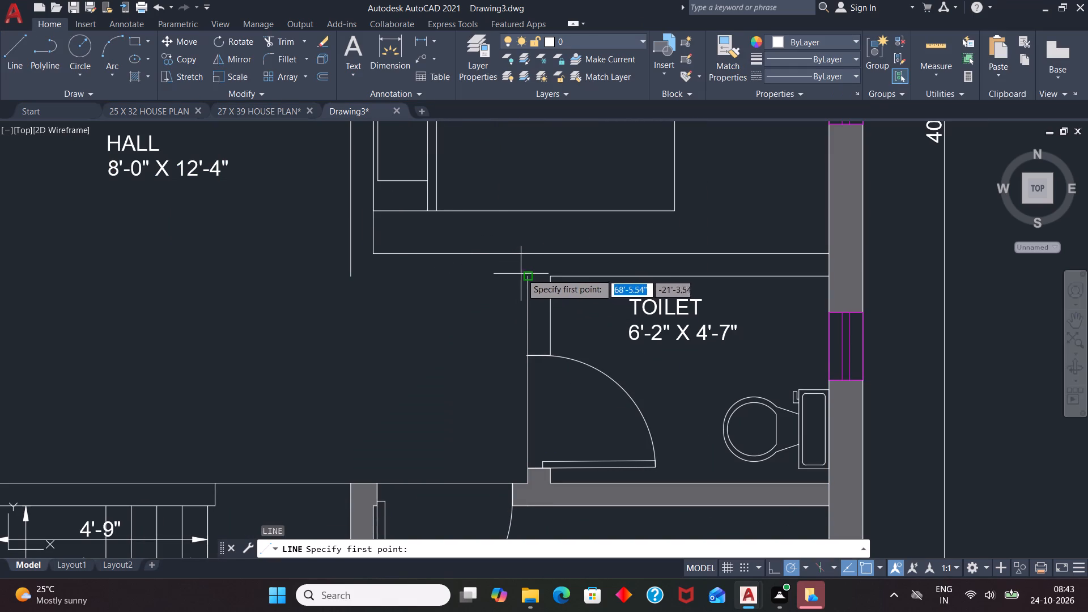
{"action": "left_click", "coordinate": [528, 274]}
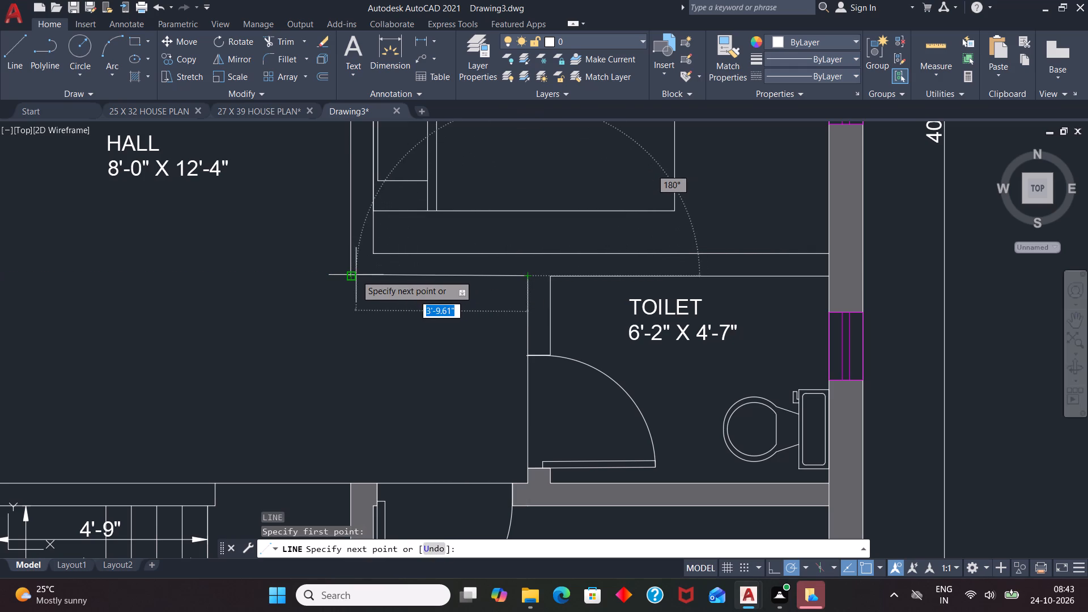
{"action": "left_click", "coordinate": [356, 275]}
{"action": "type", "text": "B"}
{"action": "key", "text": "space"}
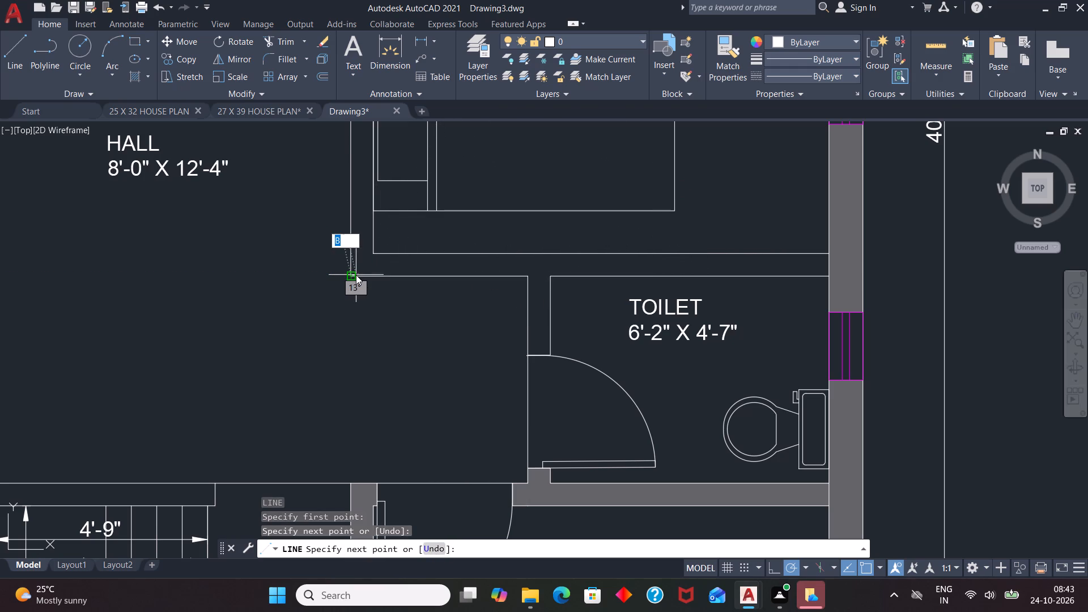
{"action": "key", "text": "Delete"}
{"action": "key", "text": "Escape"}
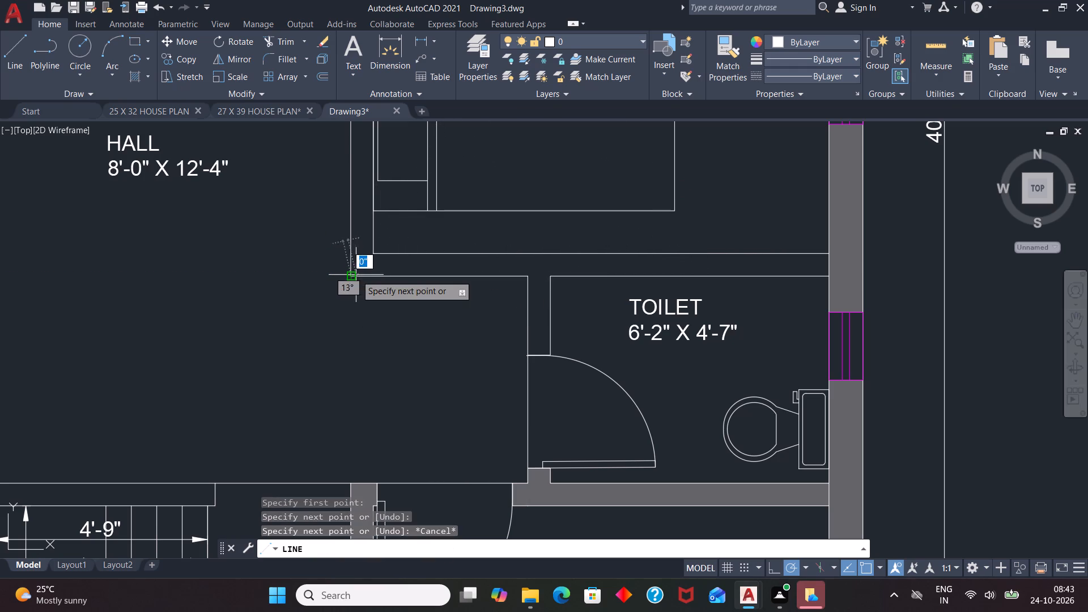
{"action": "key", "text": "space"}
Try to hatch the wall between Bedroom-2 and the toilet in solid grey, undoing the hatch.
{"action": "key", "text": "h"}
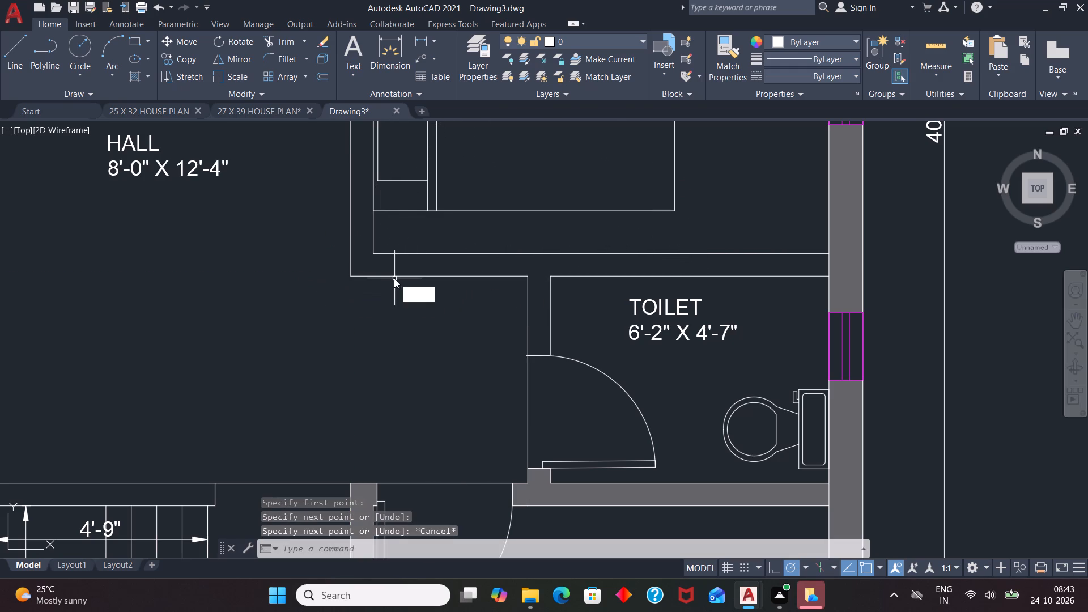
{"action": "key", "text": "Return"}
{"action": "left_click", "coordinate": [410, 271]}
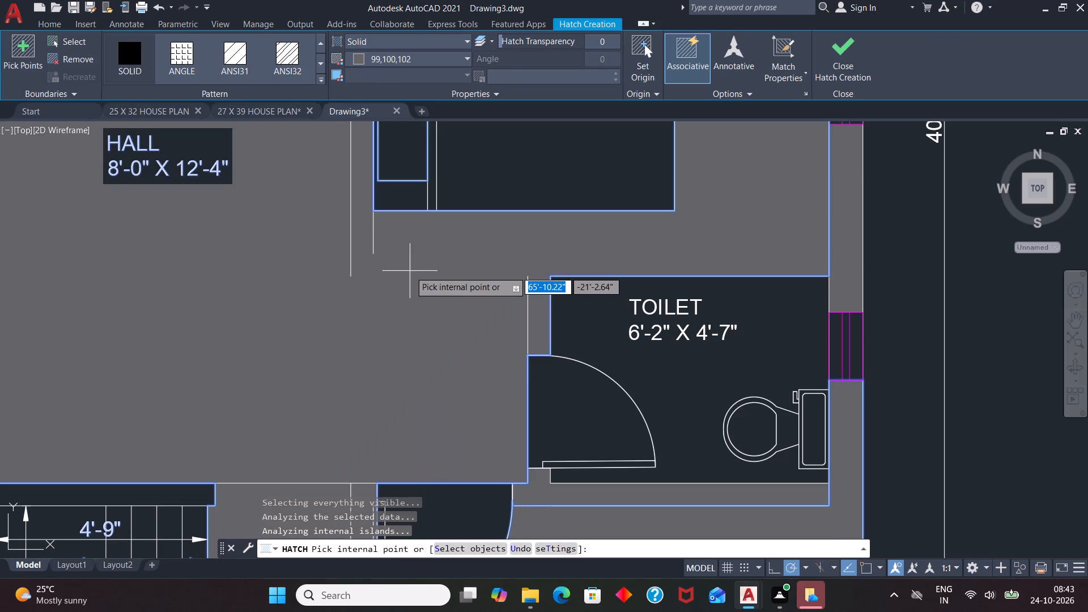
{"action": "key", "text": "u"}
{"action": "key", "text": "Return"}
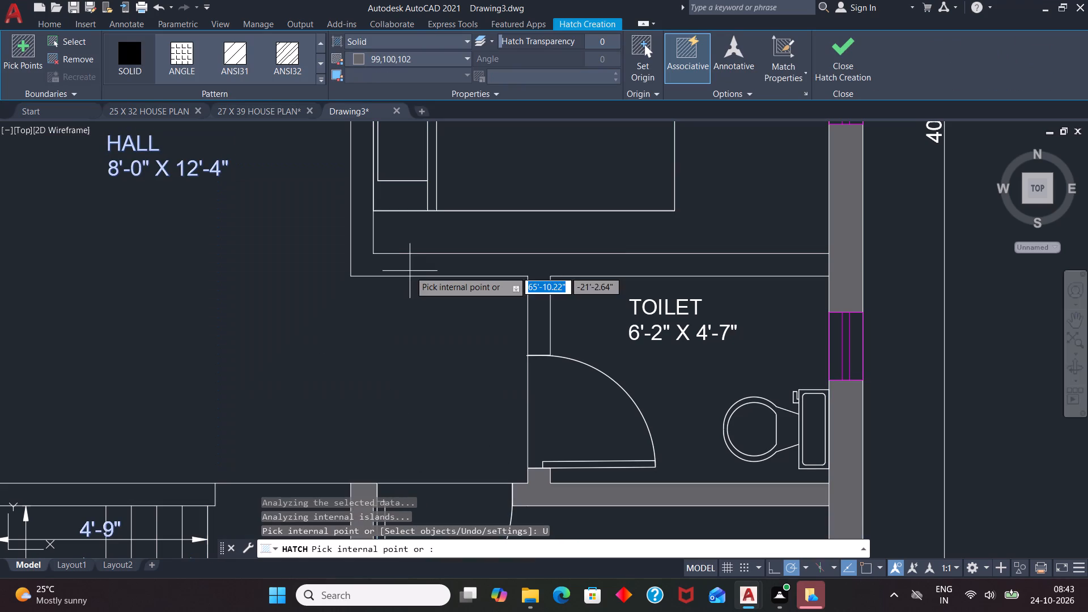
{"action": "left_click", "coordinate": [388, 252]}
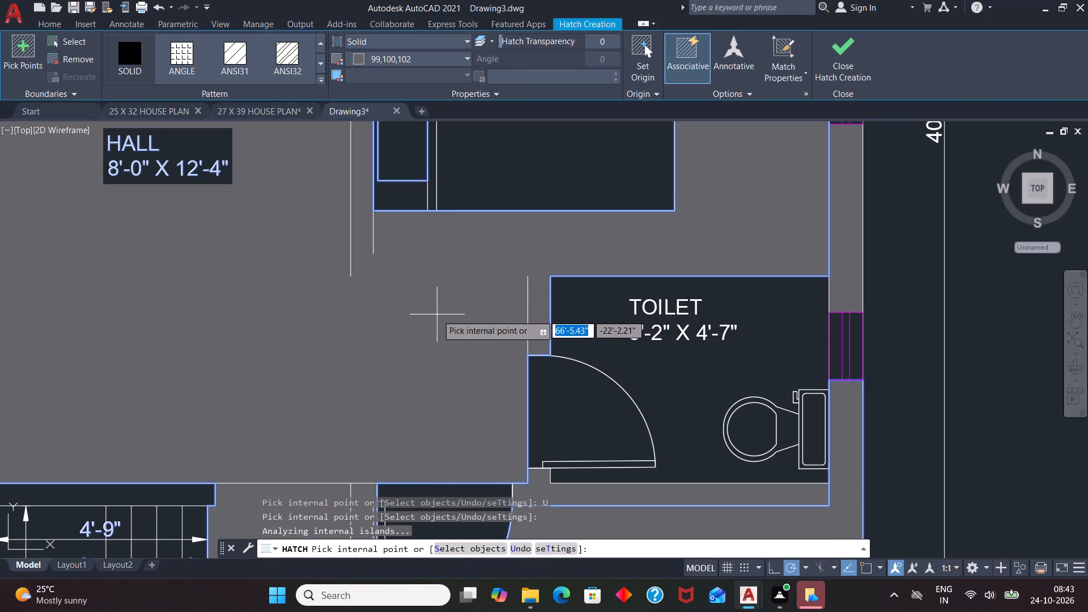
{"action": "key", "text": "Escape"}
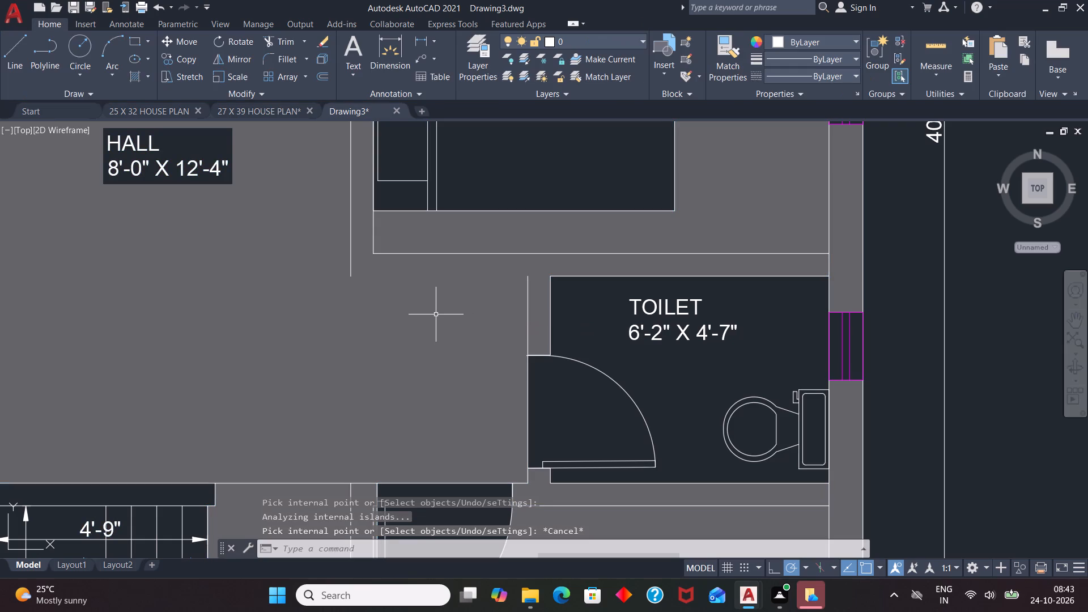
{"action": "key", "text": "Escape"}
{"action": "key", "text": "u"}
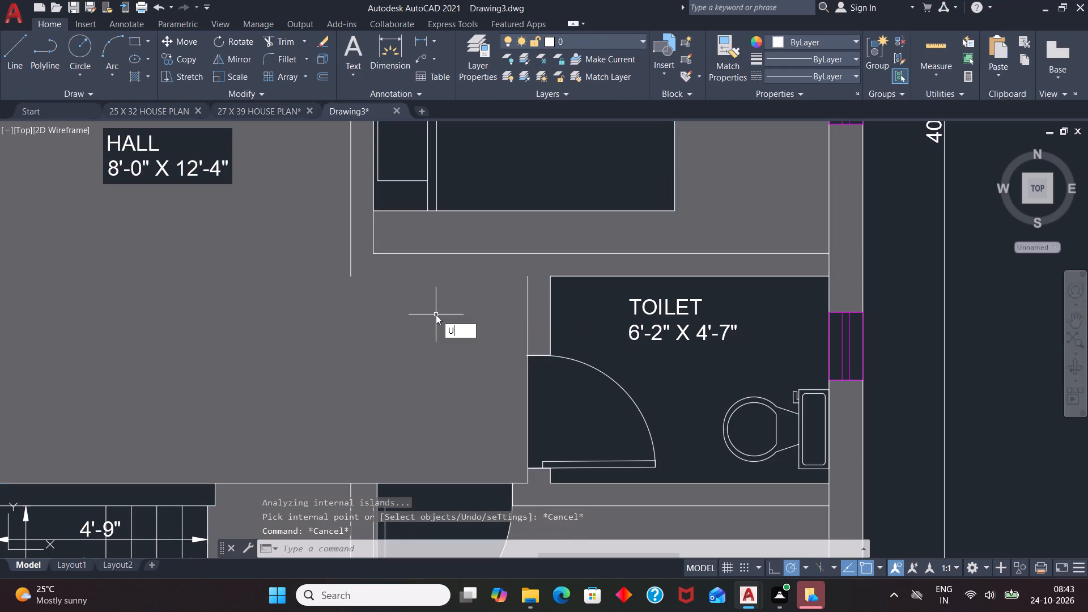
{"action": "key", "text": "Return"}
Hatch the connected Bedroom-2/hall wall, Bedroom-2/toilet wall and toilet wall stub above its door in solid grey.
{"action": "scroll", "coordinate": [485, 285], "scroll_direction": "down", "scroll_amount": 2}
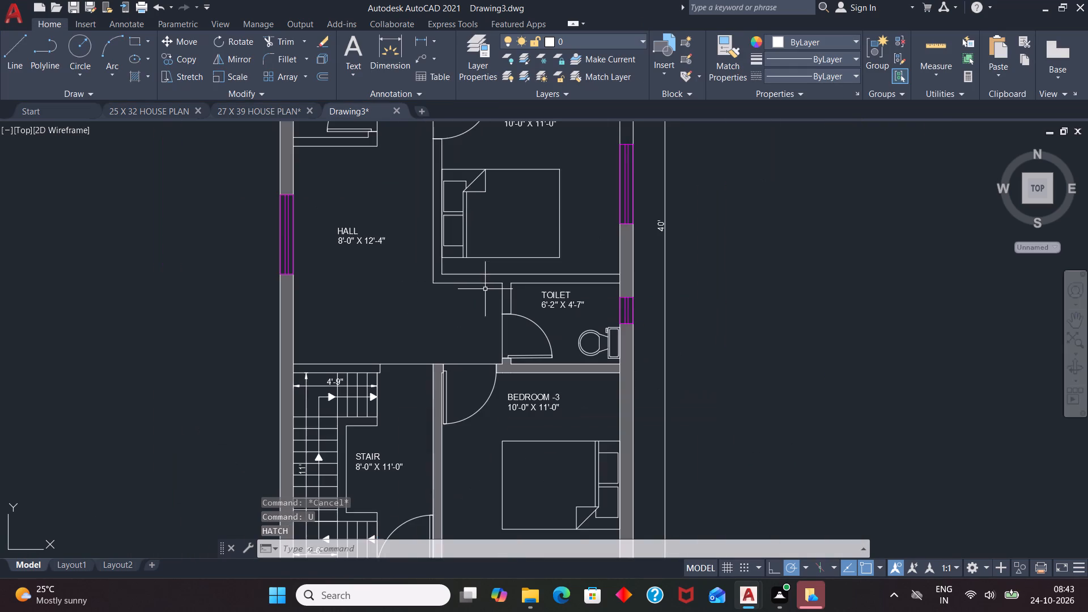
{"action": "scroll", "coordinate": [484, 318], "scroll_direction": "down", "scroll_amount": 1}
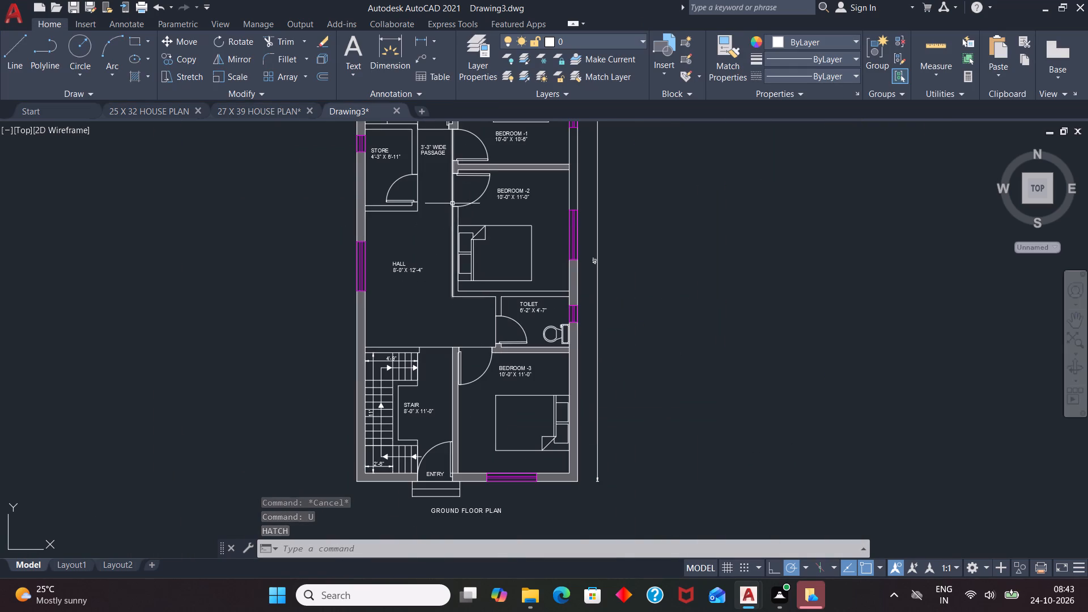
{"action": "key", "text": "h"}
{"action": "key", "text": "Return"}
{"action": "scroll", "coordinate": [454, 230], "scroll_direction": "up", "scroll_amount": 3}
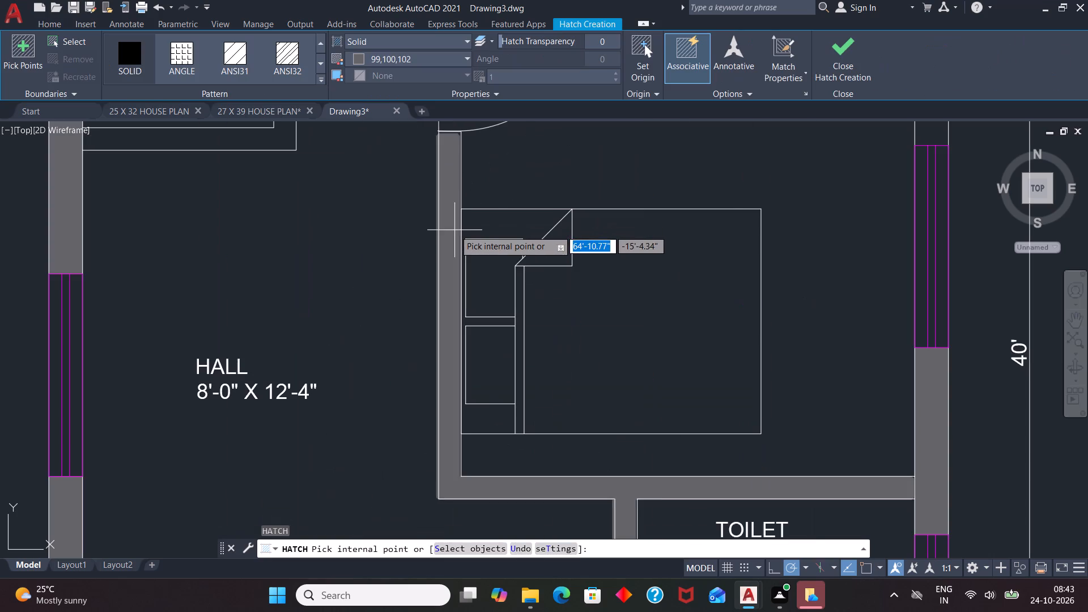
{"action": "left_click", "coordinate": [454, 230]}
{"action": "scroll", "coordinate": [434, 248], "scroll_direction": "down", "scroll_amount": 4}
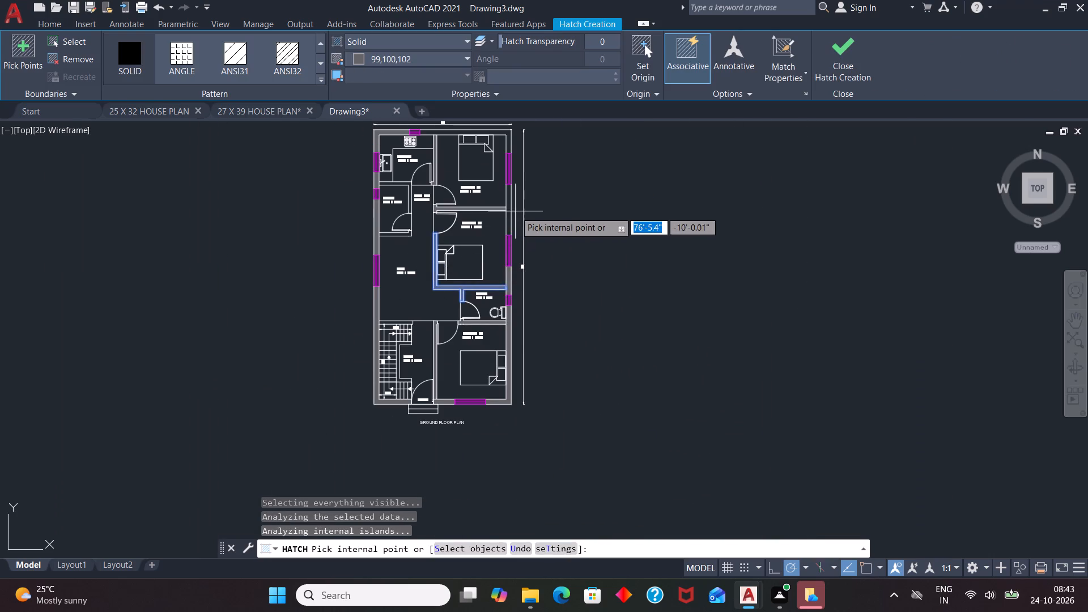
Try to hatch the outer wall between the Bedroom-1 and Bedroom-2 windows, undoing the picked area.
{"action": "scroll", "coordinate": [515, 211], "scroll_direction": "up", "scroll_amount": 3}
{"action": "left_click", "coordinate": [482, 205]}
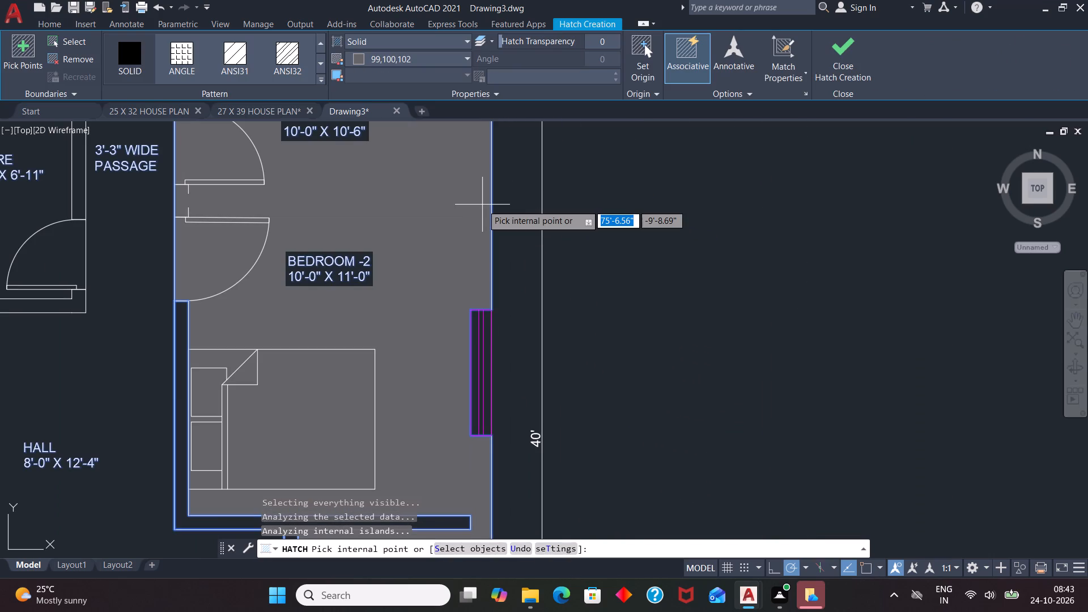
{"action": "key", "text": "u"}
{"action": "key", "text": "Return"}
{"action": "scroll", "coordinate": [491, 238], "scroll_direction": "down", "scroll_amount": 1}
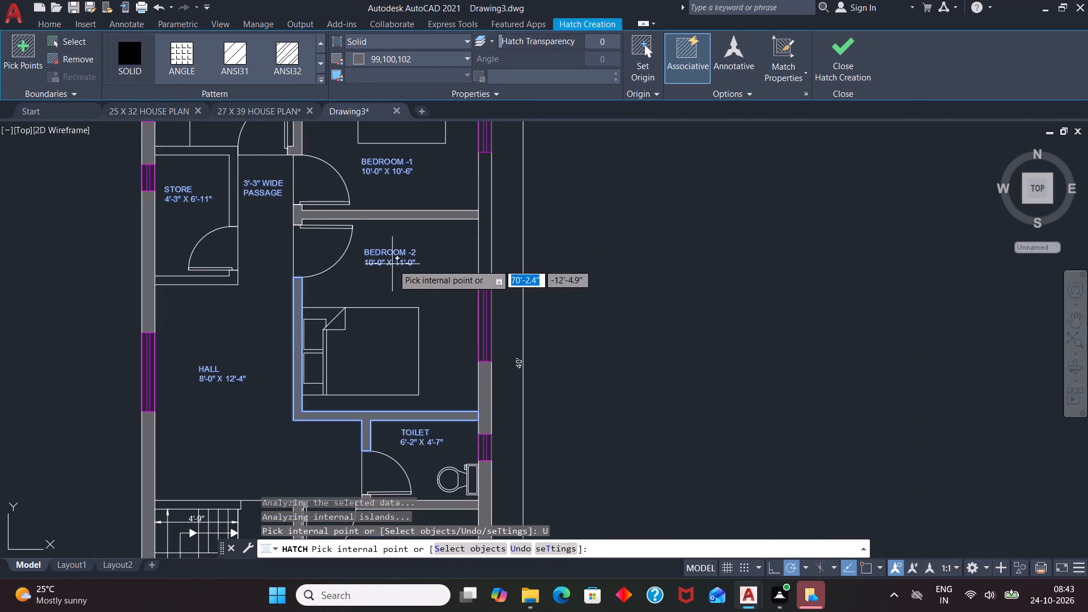
Hatch the outer wall along the top of Bedroom-1 and around its corner down to the bedroom window in solid grey.
{"action": "scroll", "coordinate": [402, 284], "scroll_direction": "down", "scroll_amount": 2}
{"action": "scroll", "coordinate": [417, 181], "scroll_direction": "up", "scroll_amount": 4}
{"action": "left_click", "coordinate": [430, 170]}
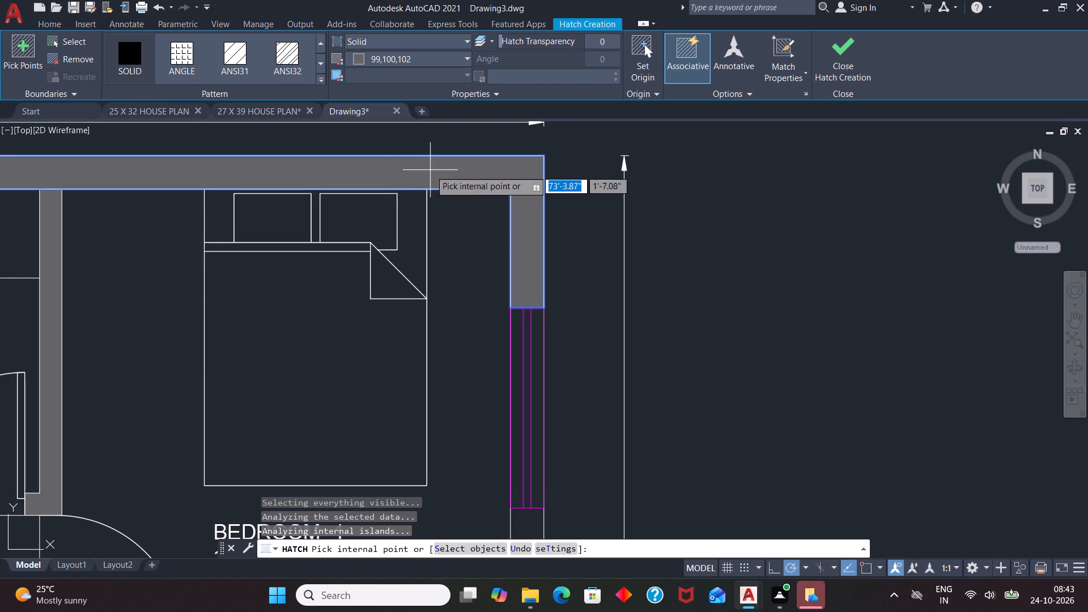
{"action": "scroll", "coordinate": [600, 215], "scroll_direction": "down", "scroll_amount": 3}
{"action": "key", "text": "Escape"}
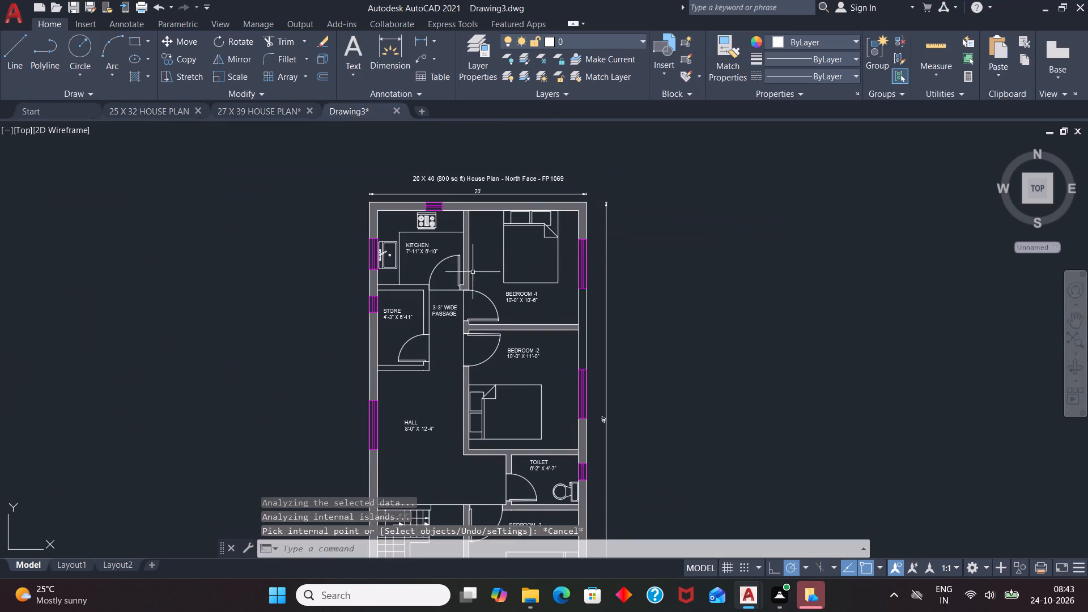
Hatch the kitchen/store wall with its passage-side leg and the store/hall wall in solid grey.
{"action": "key", "text": "h"}
{"action": "key", "text": "Return"}
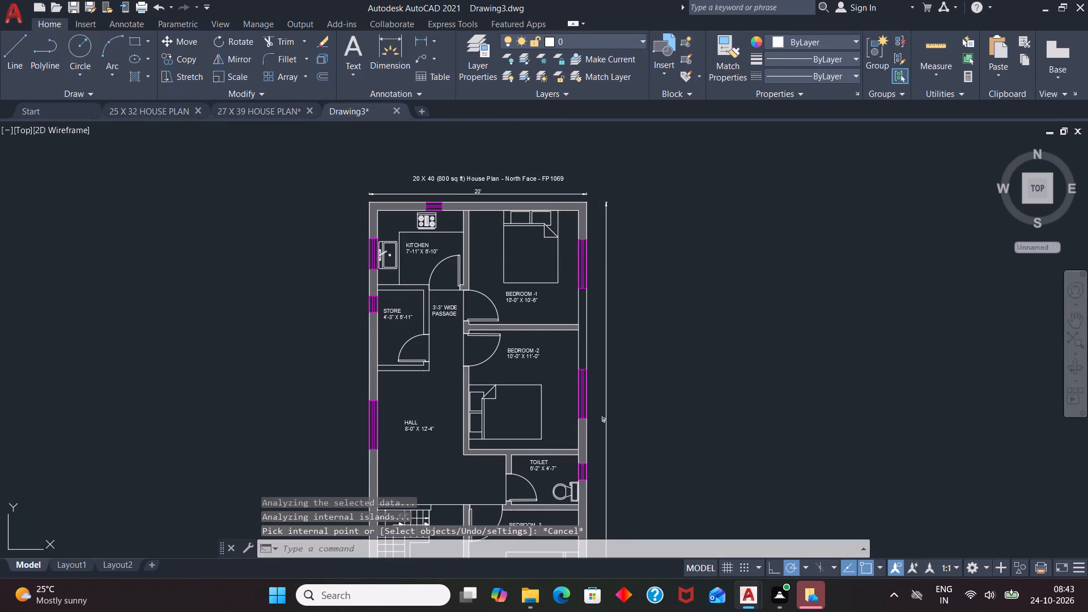
{"action": "scroll", "coordinate": [407, 287], "scroll_direction": "up", "scroll_amount": 3}
{"action": "left_click", "coordinate": [409, 287]}
{"action": "scroll", "coordinate": [446, 228], "scroll_direction": "down", "scroll_amount": 3}
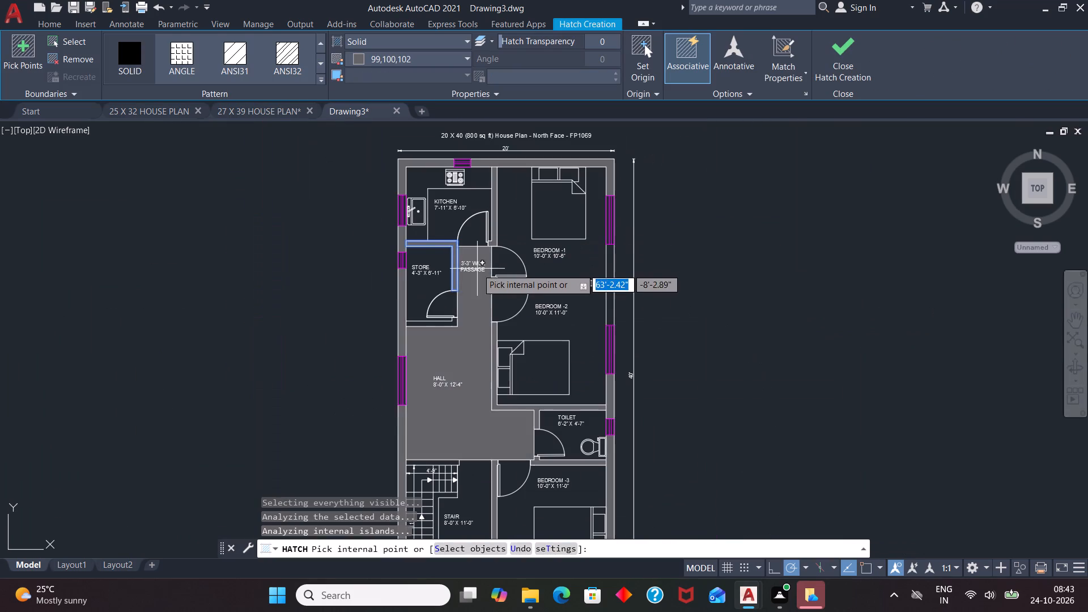
{"action": "scroll", "coordinate": [444, 327], "scroll_direction": "up", "scroll_amount": 4}
{"action": "left_click", "coordinate": [464, 309]}
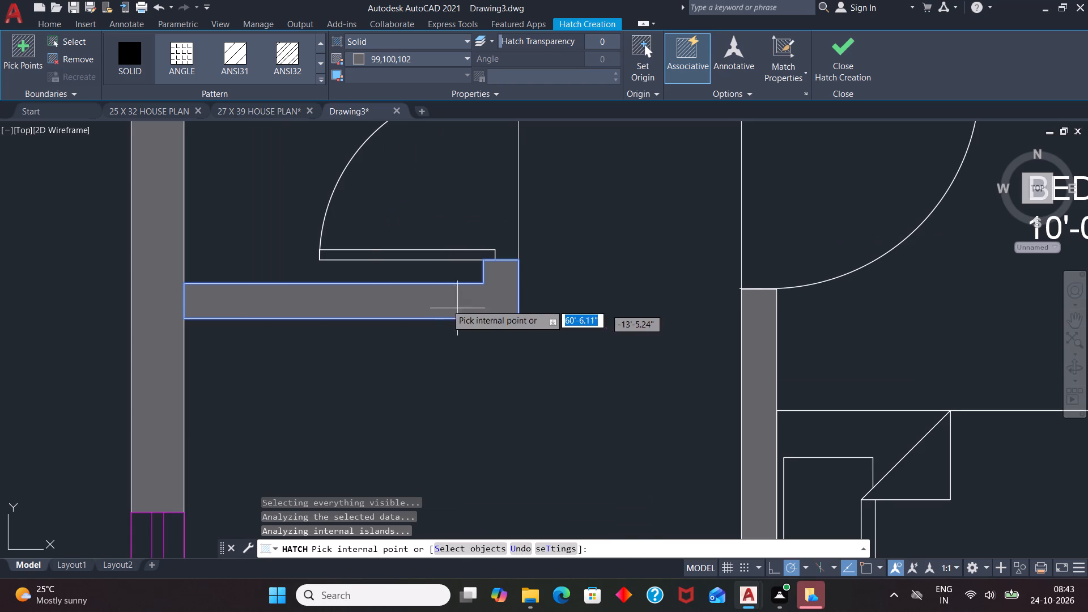
{"action": "key", "text": "Escape"}
Hatch the outer wall segment between the Bedroom-1 and Bedroom-2 windows in solid grey.
{"action": "scroll", "coordinate": [352, 212], "scroll_direction": "down", "scroll_amount": 3}
{"action": "scroll", "coordinate": [420, 304], "scroll_direction": "down", "scroll_amount": 2}
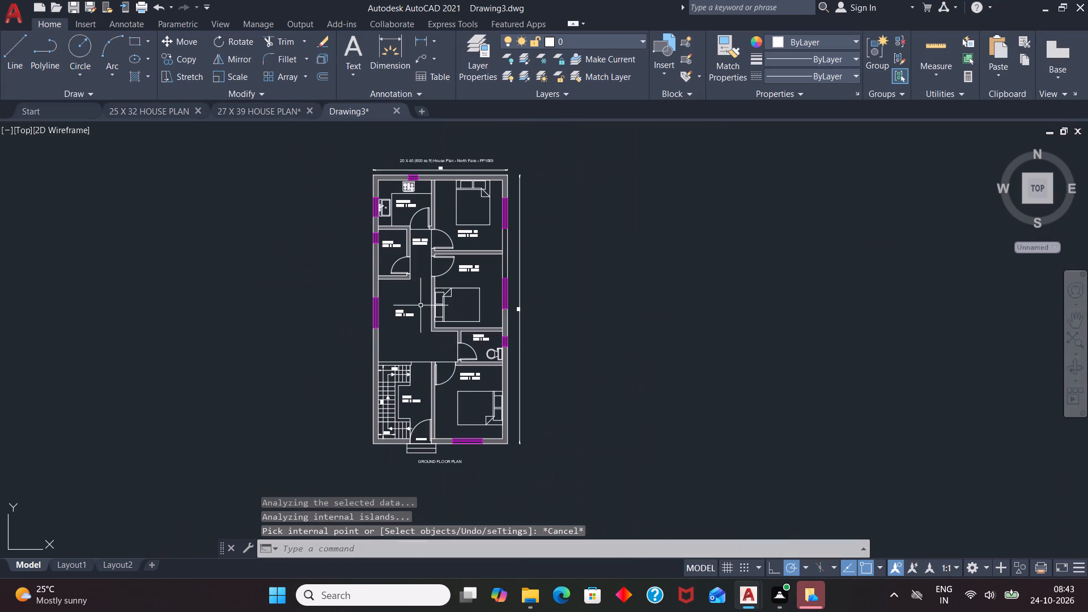
{"action": "scroll", "coordinate": [431, 453], "scroll_direction": "up", "scroll_amount": 1}
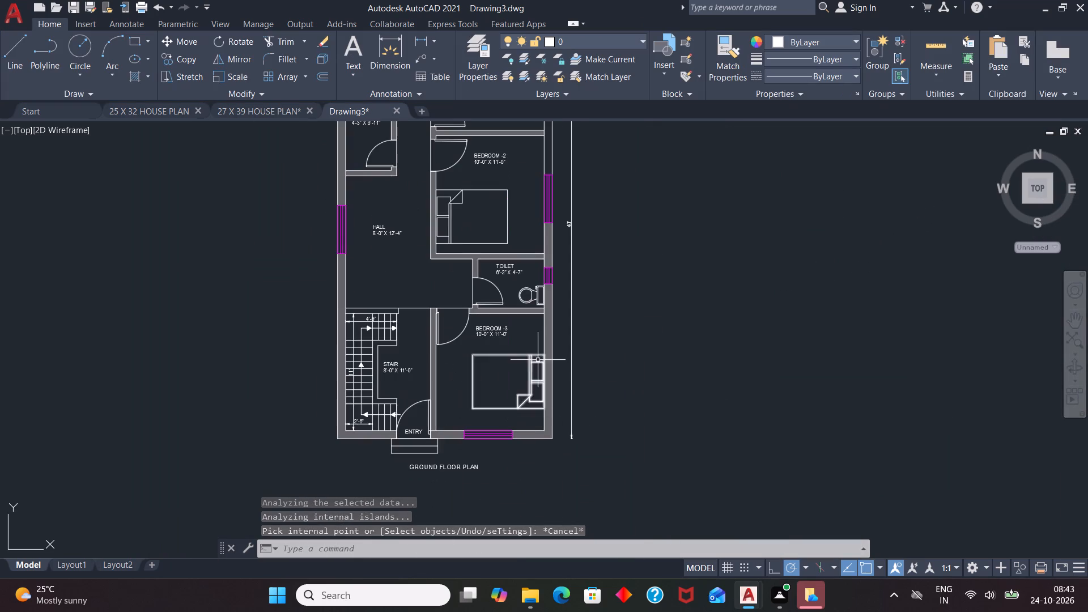
{"action": "scroll", "coordinate": [538, 377], "scroll_direction": "down", "scroll_amount": 2}
{"action": "scroll", "coordinate": [543, 288], "scroll_direction": "up", "scroll_amount": 3}
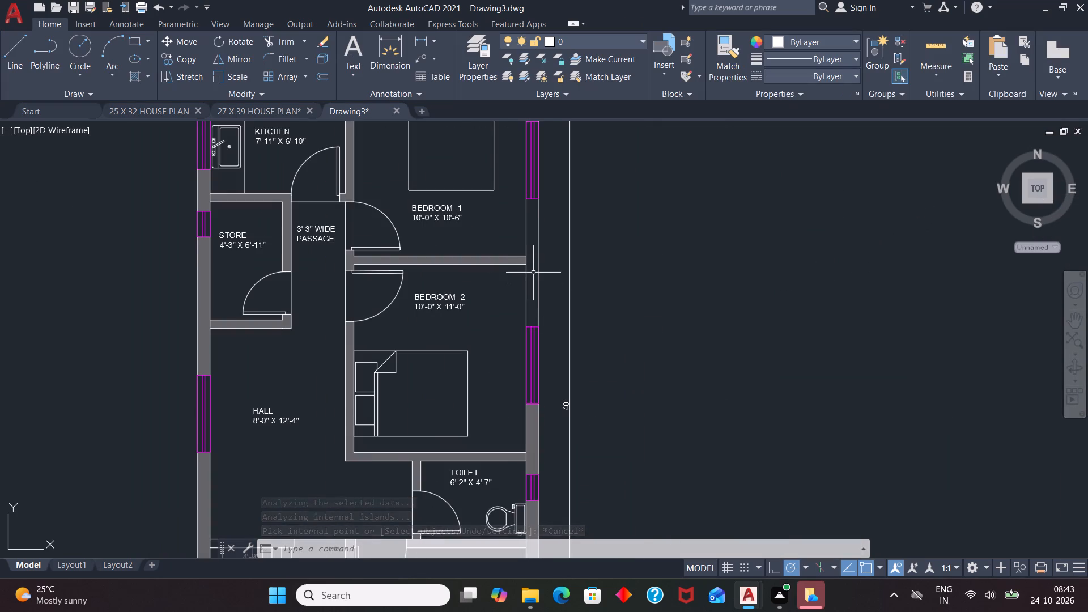
{"action": "key", "text": "h"}
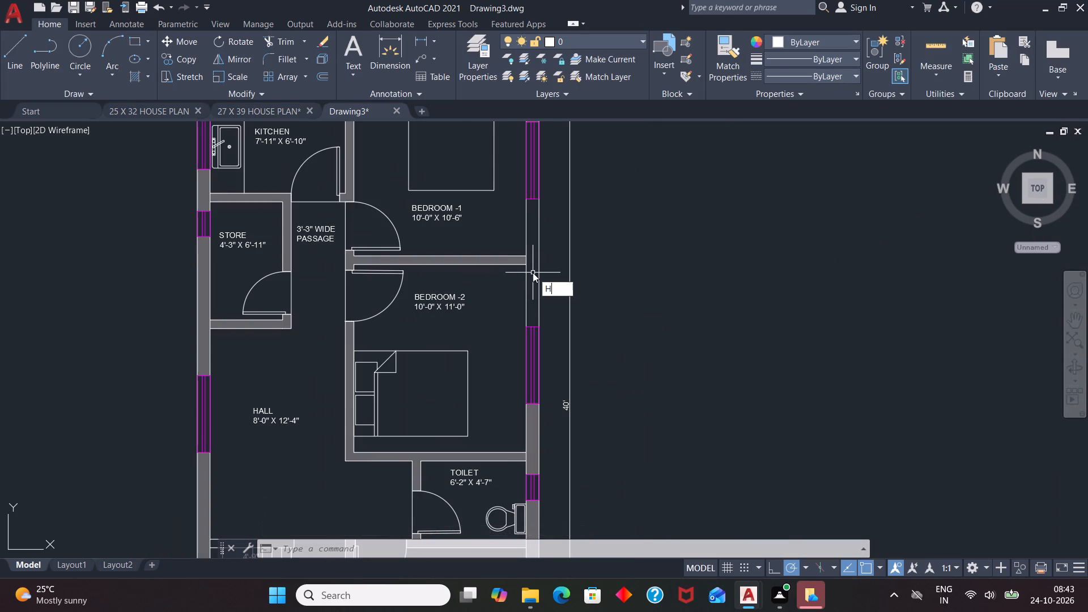
{"action": "key", "text": "Return"}
{"action": "left_click", "coordinate": [533, 273]}
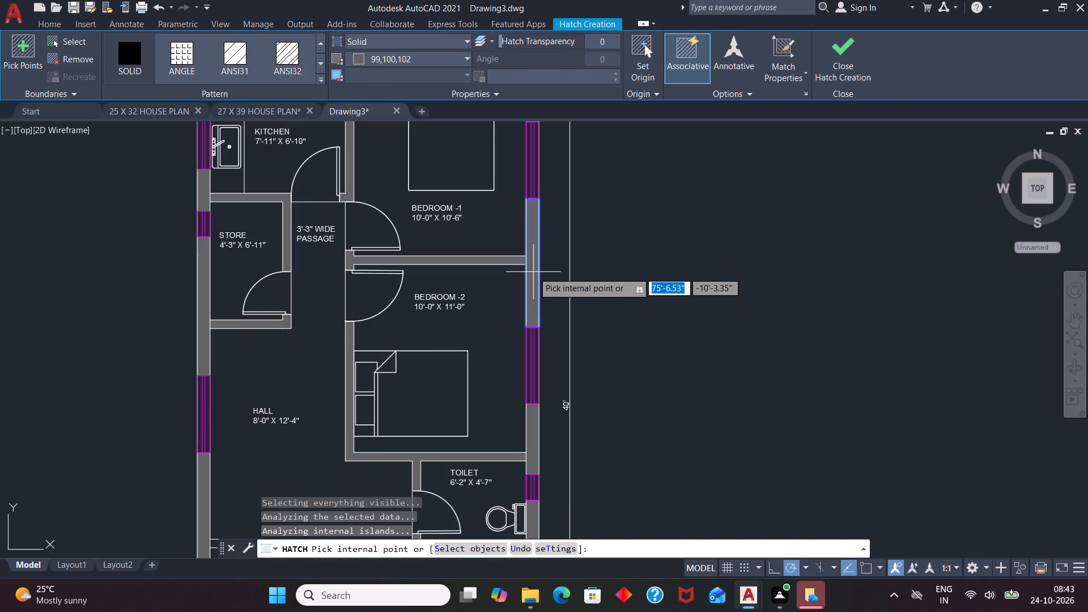
{"action": "key", "text": "Escape"}
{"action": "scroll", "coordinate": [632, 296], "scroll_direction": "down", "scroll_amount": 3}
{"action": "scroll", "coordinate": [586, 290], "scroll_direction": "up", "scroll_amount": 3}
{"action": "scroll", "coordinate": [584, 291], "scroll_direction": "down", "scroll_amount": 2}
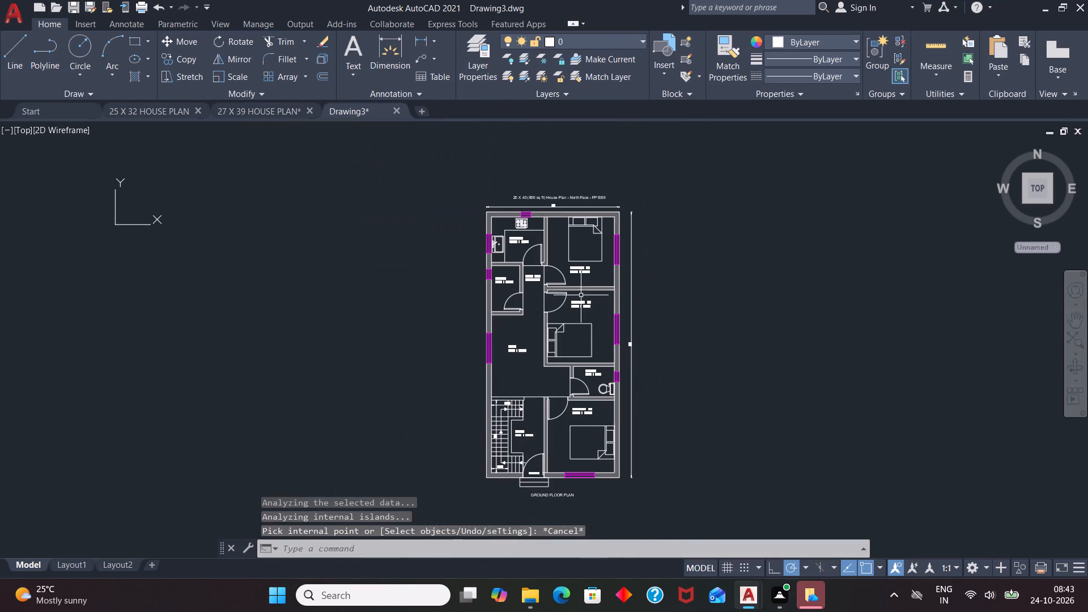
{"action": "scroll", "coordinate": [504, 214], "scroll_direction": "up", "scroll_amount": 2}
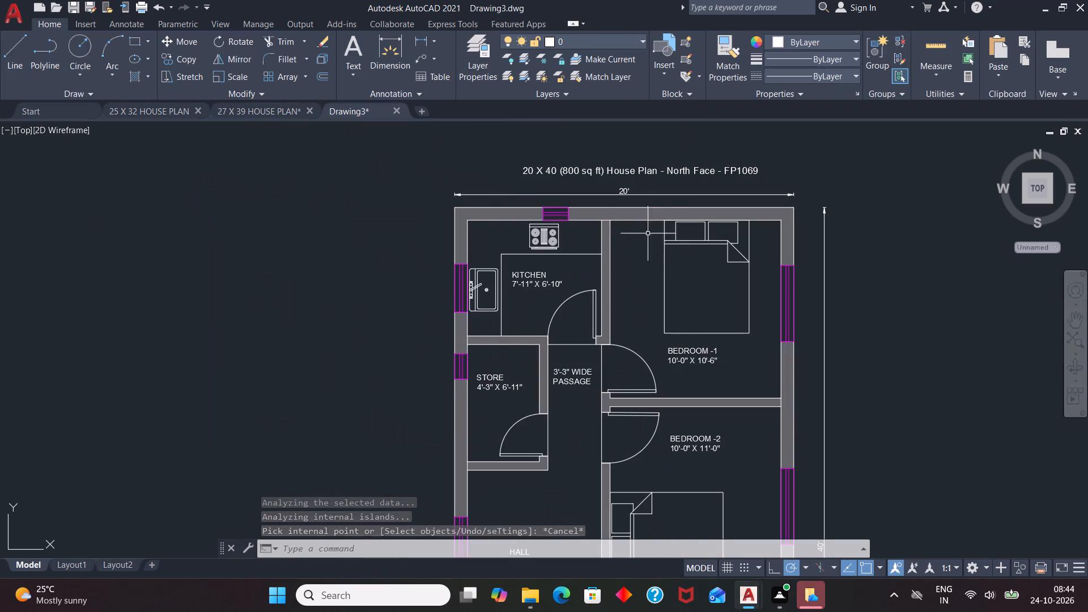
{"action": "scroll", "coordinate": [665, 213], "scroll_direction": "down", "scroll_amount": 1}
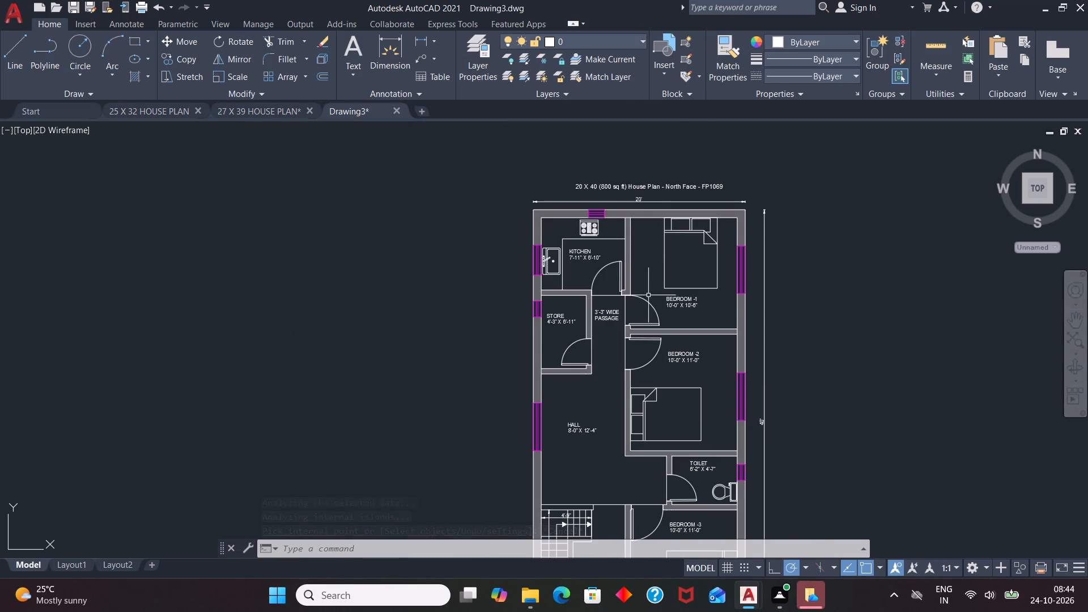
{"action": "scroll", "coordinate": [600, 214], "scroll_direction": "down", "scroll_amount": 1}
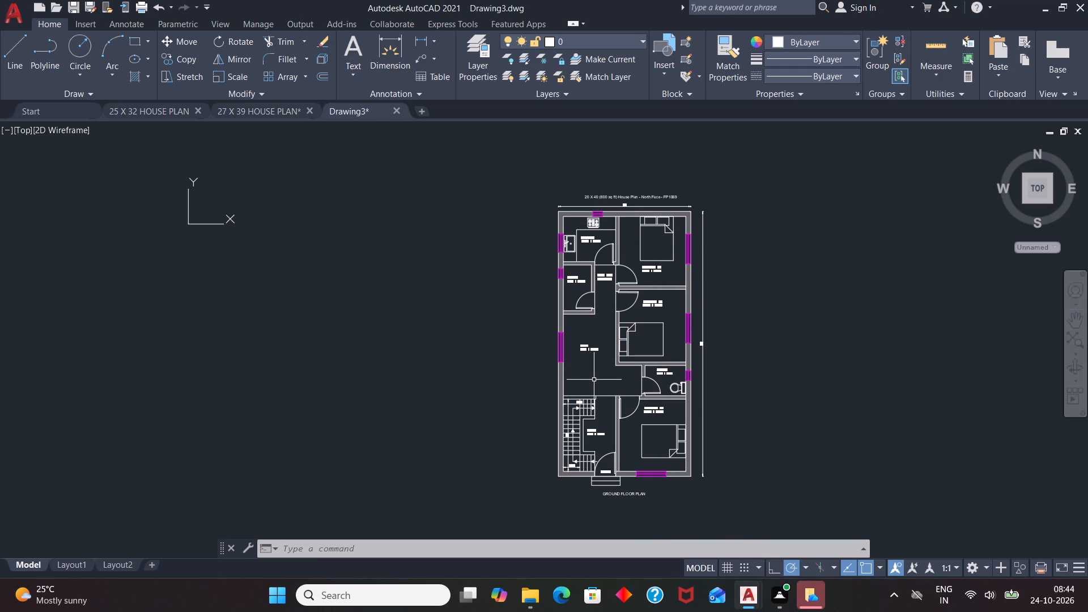
Save the drawing in Documents as 20 X 40 HOUSE PLAN.
{"action": "key", "text": "ctrl+s"}
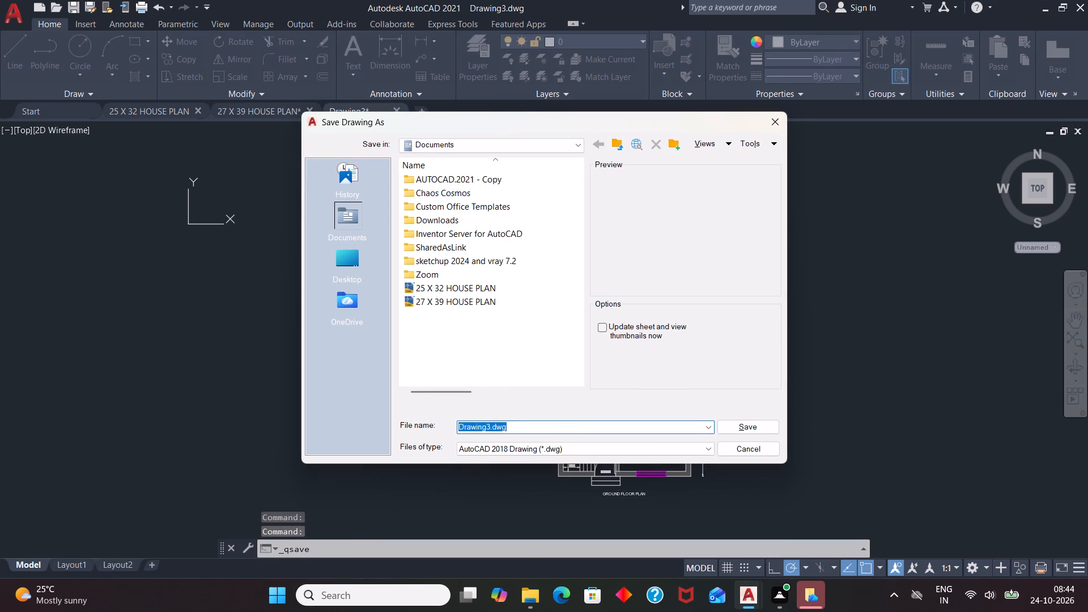
{"action": "key", "text": "BackSpace"}
{"action": "type", "text": "20 X"}
{"action": "key", "text": "space"}
{"action": "type", "text": "40 HOUSE PLAN"}
{"action": "key", "text": "Return"}
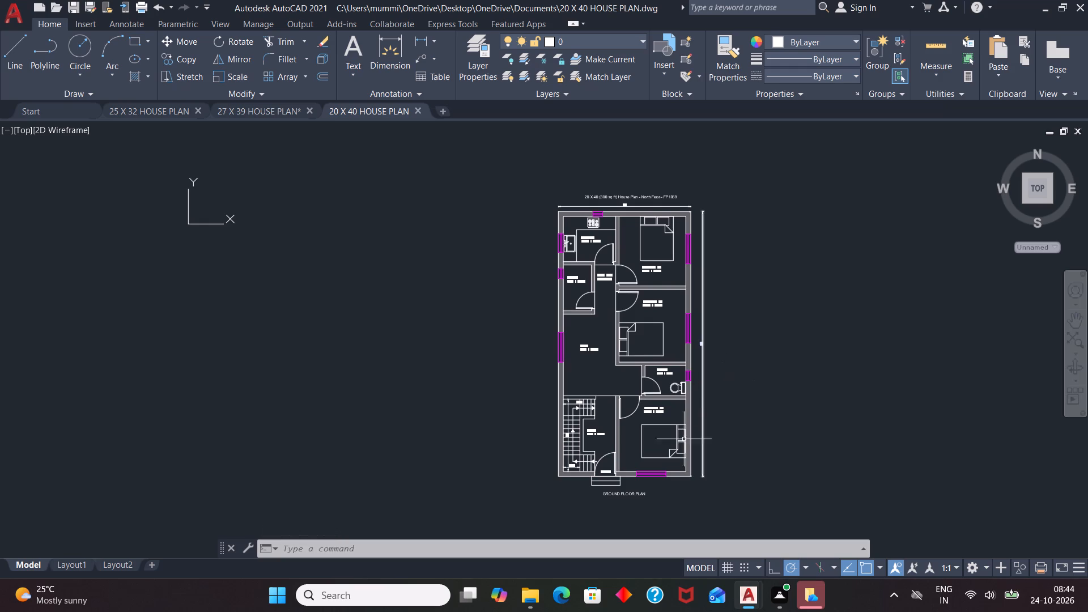
Query the drawing's log file path with LOGFILENAME.
{"action": "left_click", "coordinate": [676, 547]}
{"action": "type", "text": "LOGFILENAME"}
{"action": "key", "text": "Return"}
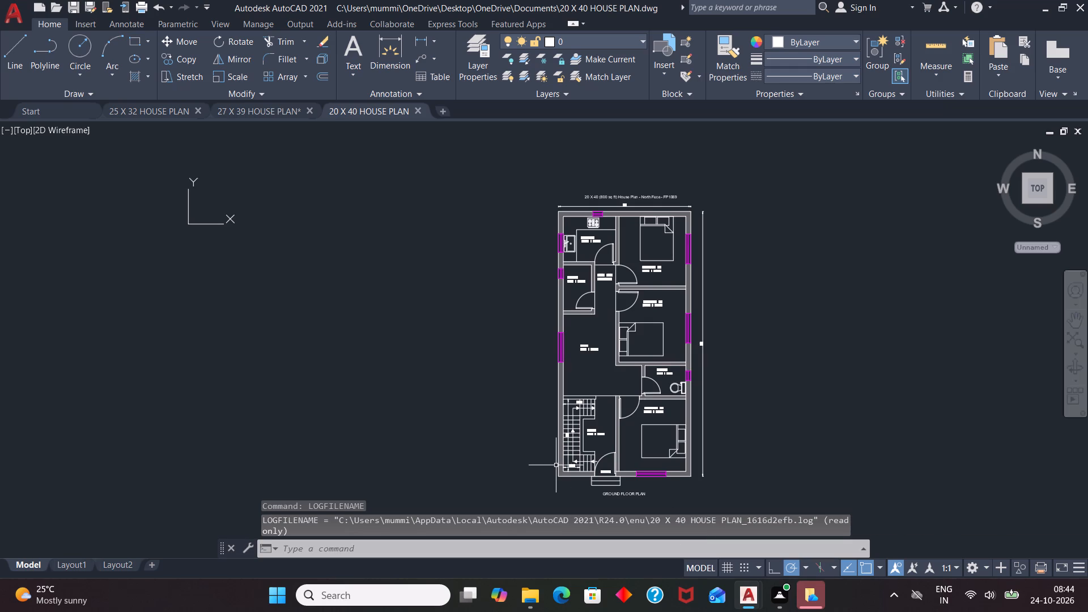
Start plotting the current drawing and choose DWG To PDF.pc3 as the plotter.
{"action": "key", "text": "ctrl+p"}
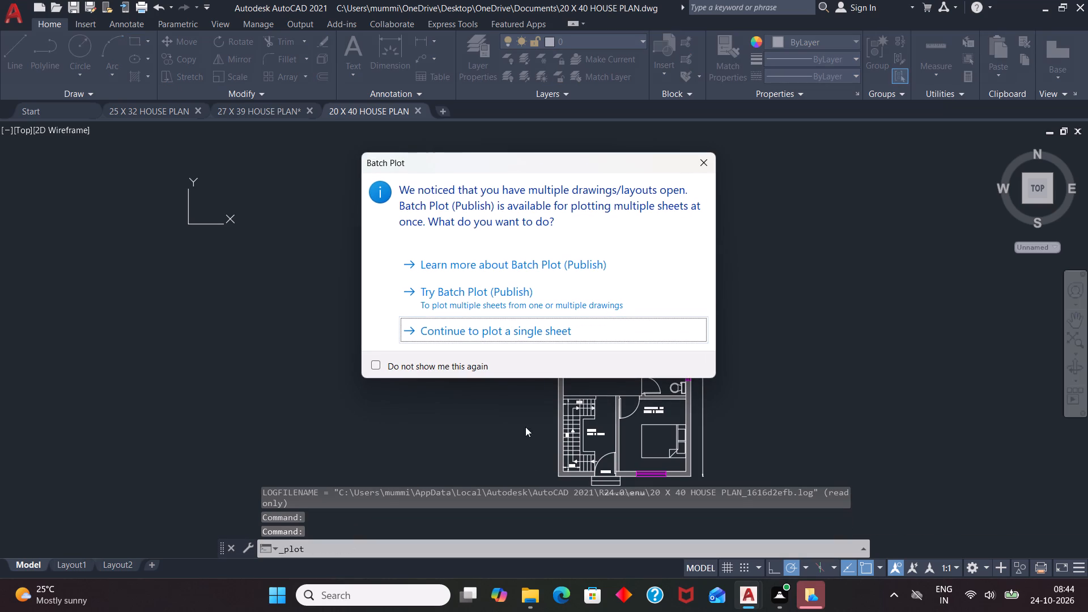
{"action": "left_click", "coordinate": [706, 164]}
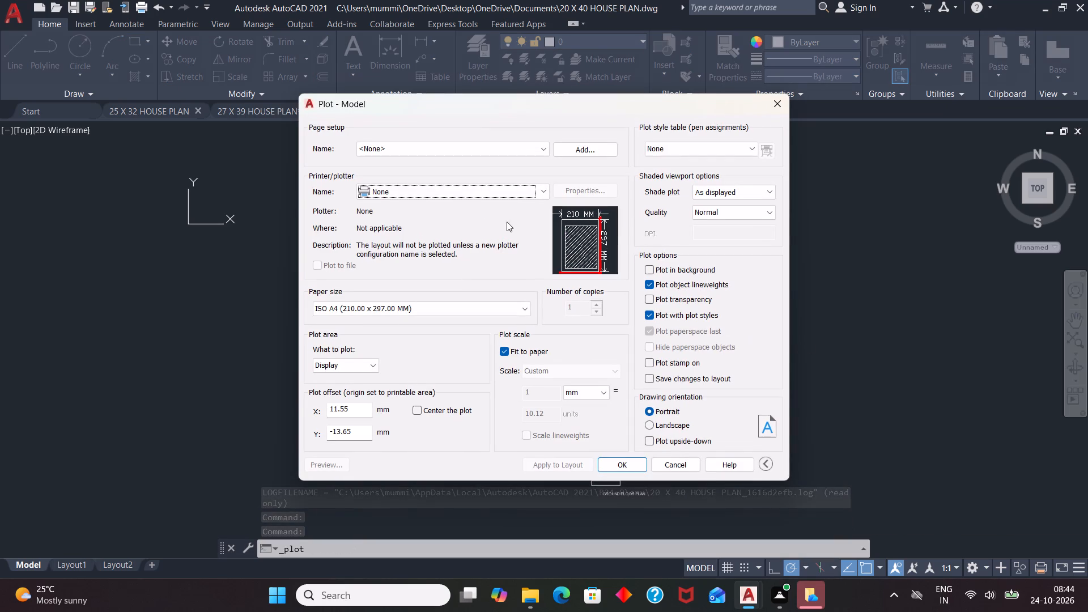
{"action": "left_click", "coordinate": [509, 190]}
{"action": "left_click", "coordinate": [484, 334]}
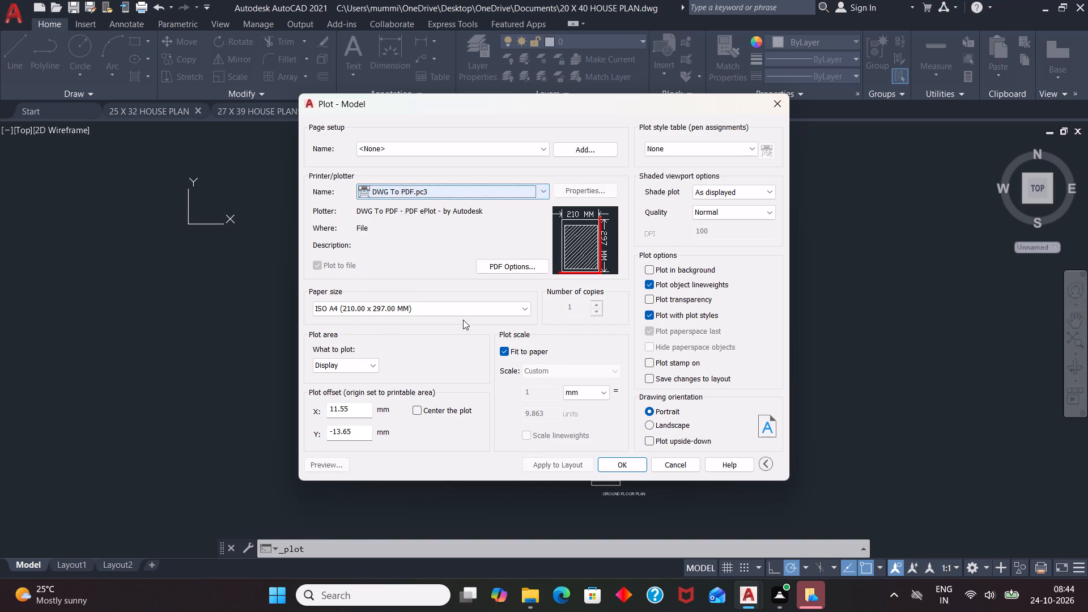
Set both the vector quality and the raster image quality of the PDF output to 4800 dpi.
{"action": "left_click", "coordinate": [532, 261]}
{"action": "left_click", "coordinate": [541, 232]}
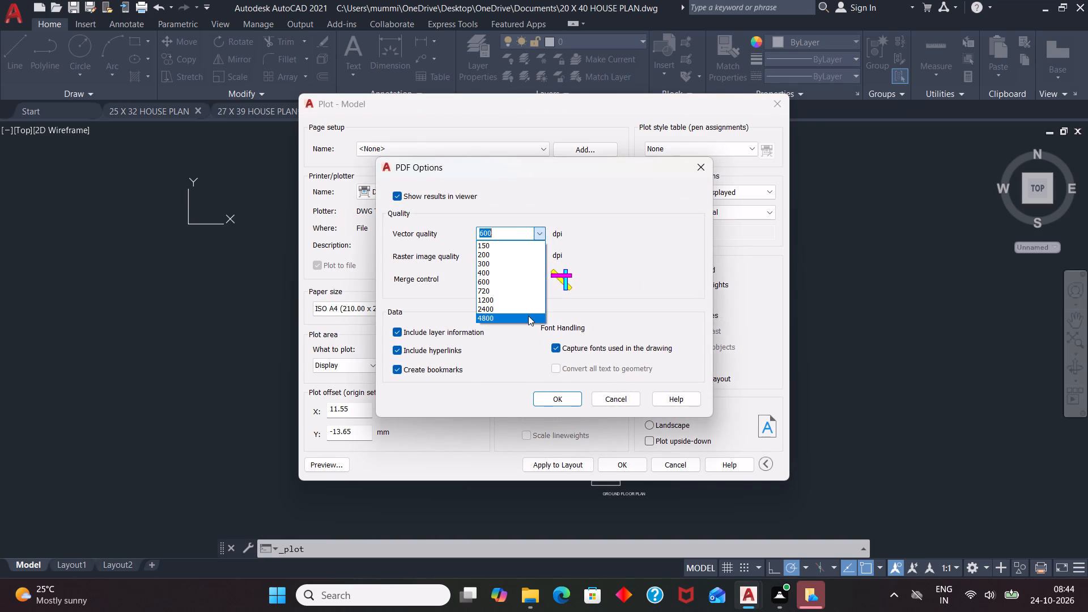
{"action": "left_click", "coordinate": [528, 316]}
{"action": "left_click", "coordinate": [545, 258]}
{"action": "left_click", "coordinate": [525, 341]}
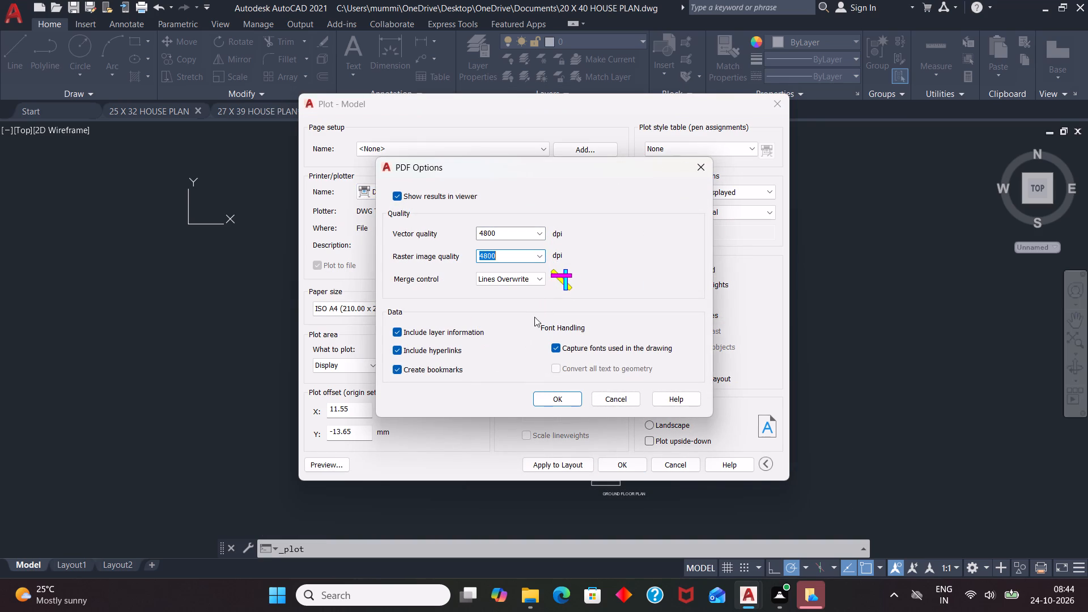
{"action": "left_click", "coordinate": [560, 398]}
{"action": "left_click", "coordinate": [517, 340]}
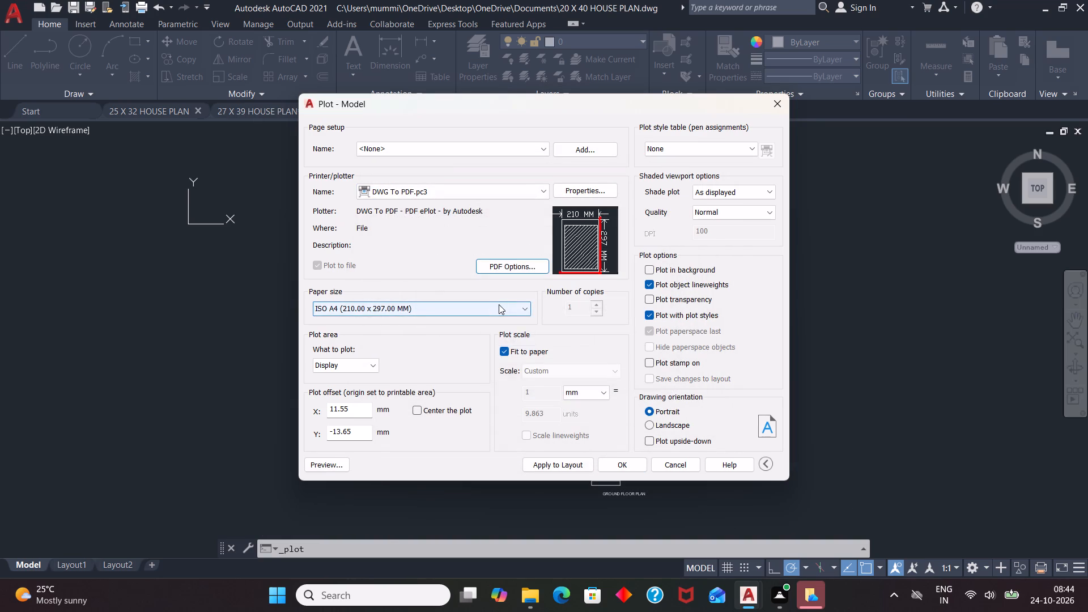
Set the paper size to ISO full bleed A3 (420.00 x 297.00 MM) and centre the plot on the sheet.
{"action": "left_click", "coordinate": [500, 304]}
{"action": "scroll", "coordinate": [437, 388], "scroll_direction": "up", "scroll_amount": 14}
{"action": "scroll", "coordinate": [439, 409], "scroll_direction": "up", "scroll_amount": 8}
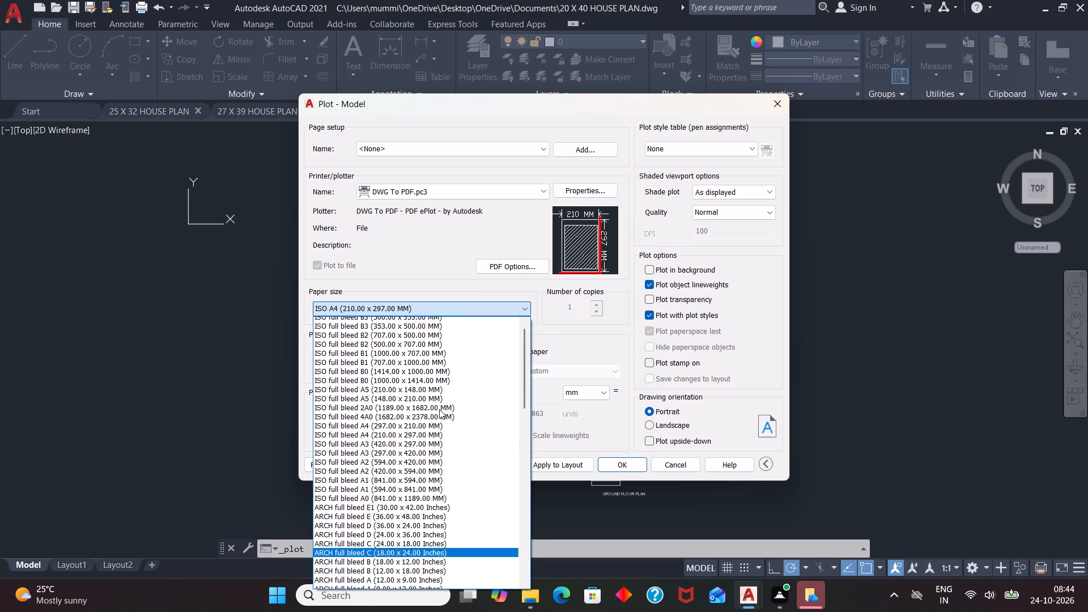
{"action": "scroll", "coordinate": [439, 409], "scroll_direction": "up", "scroll_amount": 6}
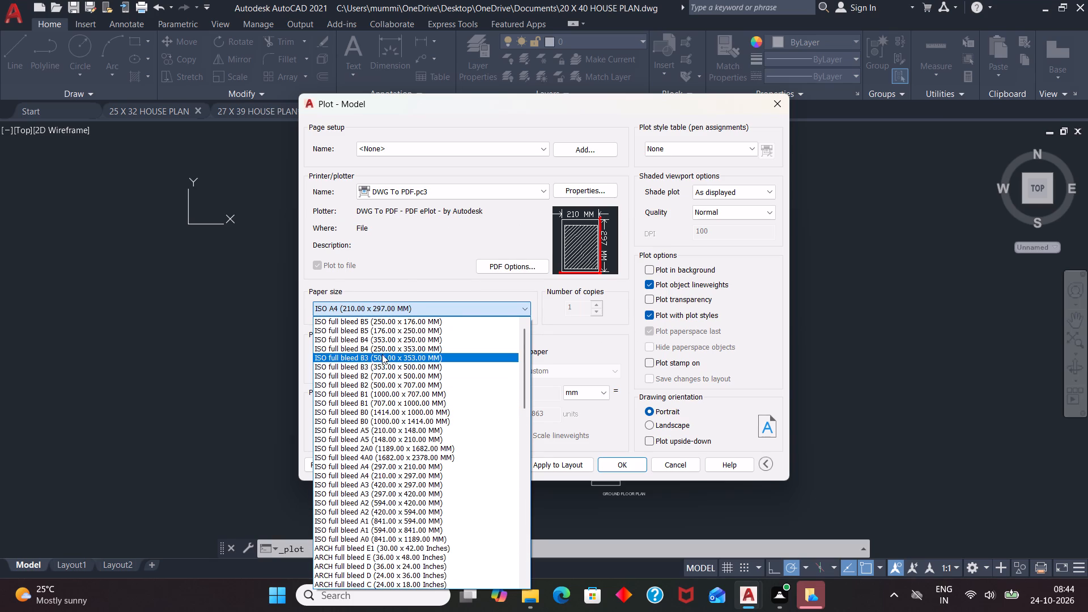
{"action": "left_click", "coordinate": [405, 508]}
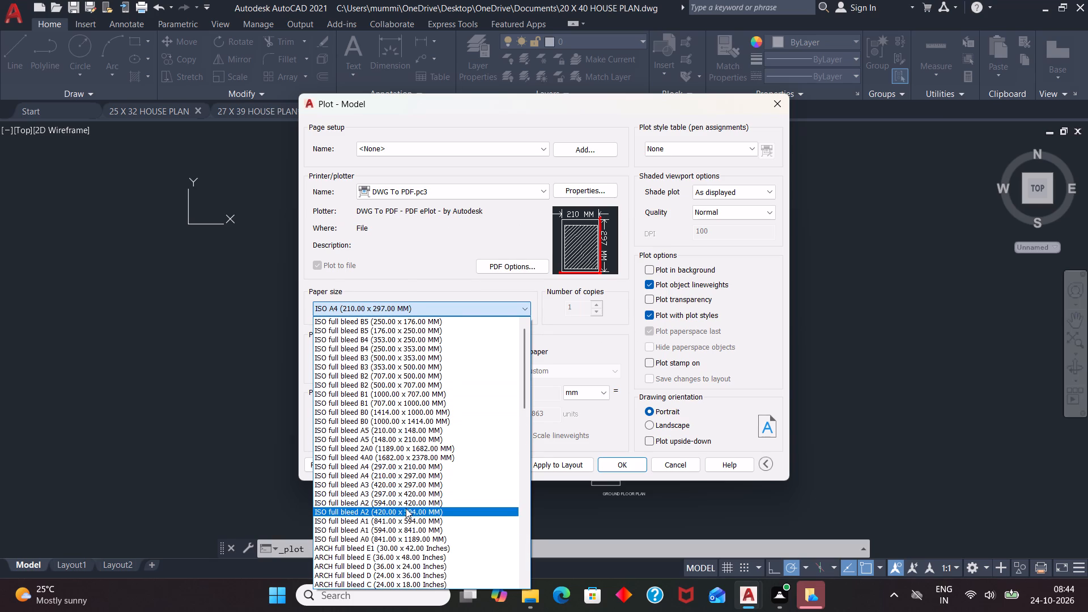
{"action": "left_click", "coordinate": [468, 304]}
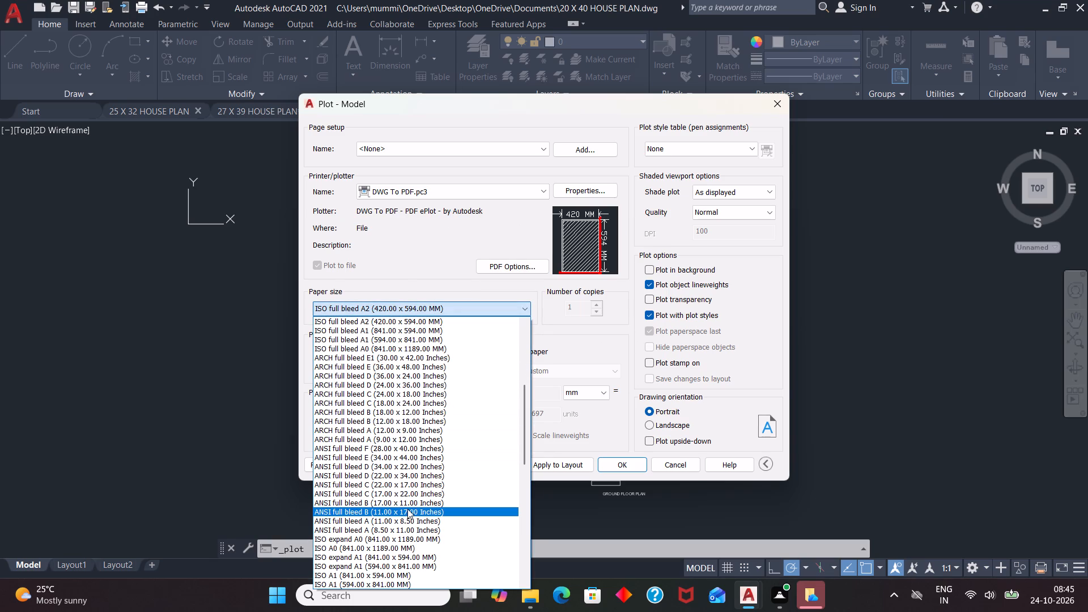
{"action": "scroll", "coordinate": [397, 410], "scroll_direction": "up", "scroll_amount": 5}
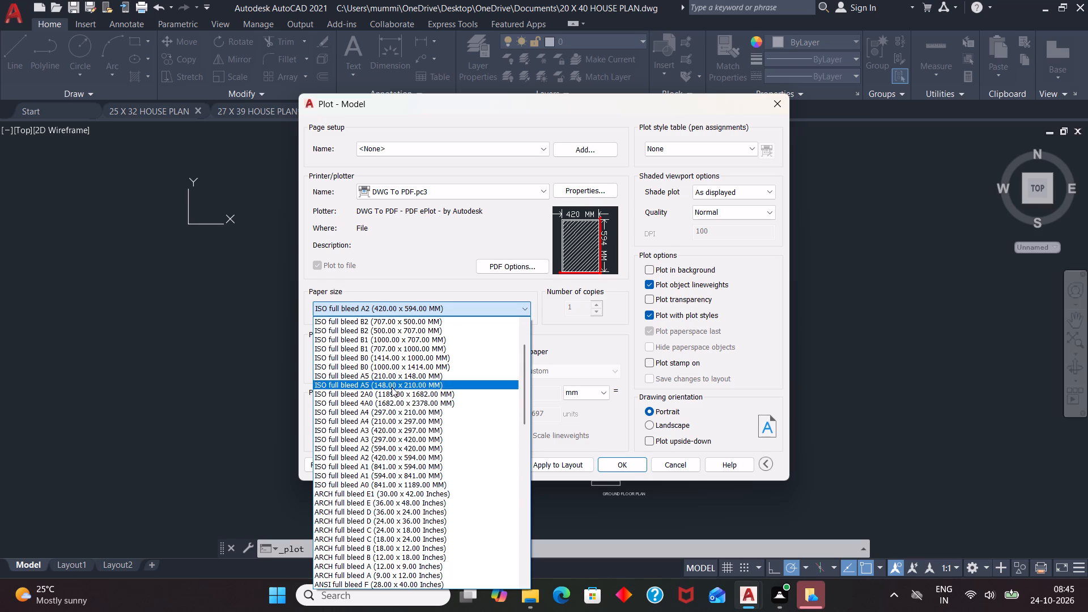
{"action": "left_click", "coordinate": [415, 429]}
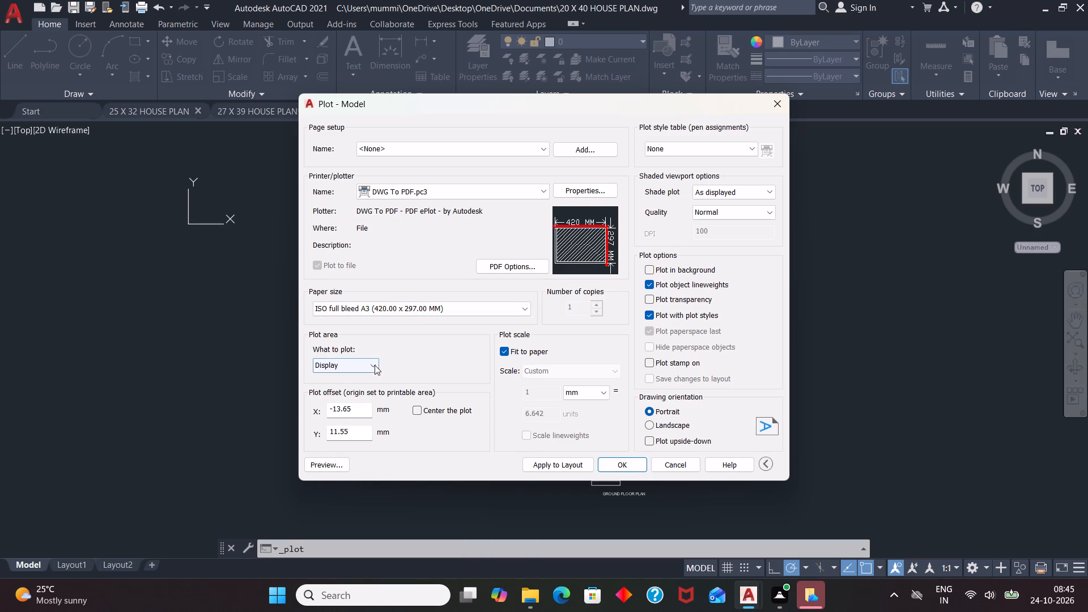
{"action": "left_click", "coordinate": [419, 409]}
Assign the acad.ctb plot style table to all layouts and set the shaded viewport quality to Maximum.
{"action": "left_click", "coordinate": [725, 150]}
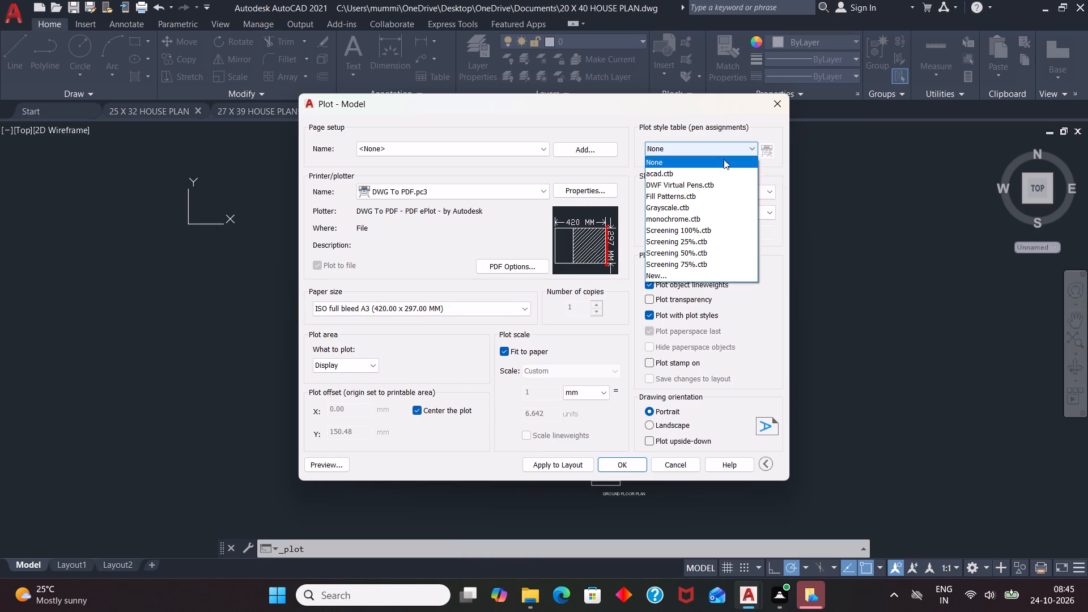
{"action": "left_click", "coordinate": [718, 176]}
{"action": "left_click", "coordinate": [534, 325]}
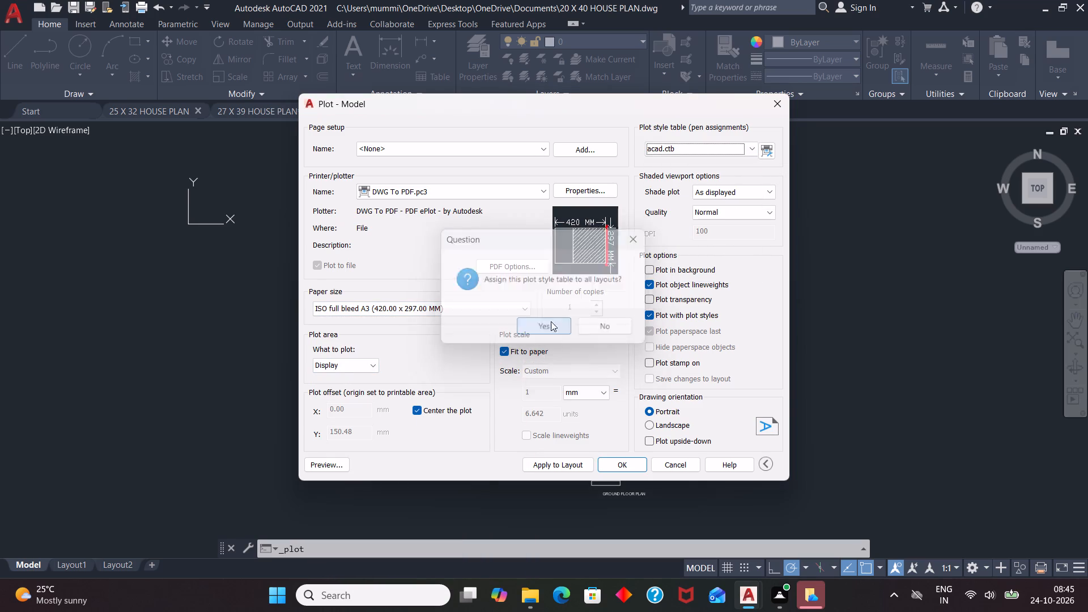
{"action": "left_click", "coordinate": [735, 208]}
{"action": "left_click", "coordinate": [739, 259]}
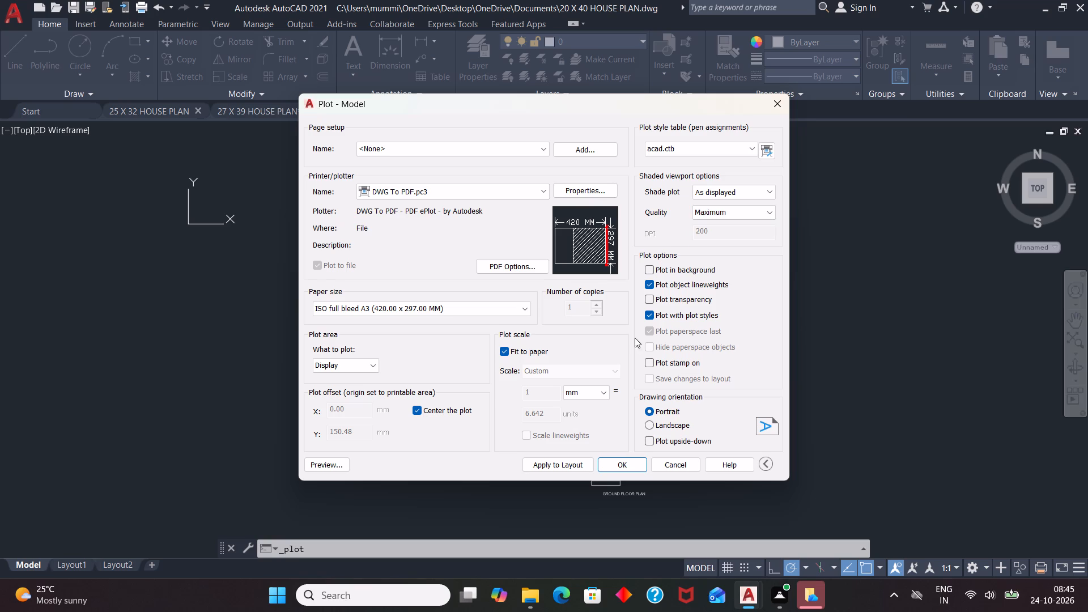
Set the plot area to a window enclosing the whole floor plan with its title, dimensions and caption.
{"action": "left_click", "coordinate": [352, 367]}
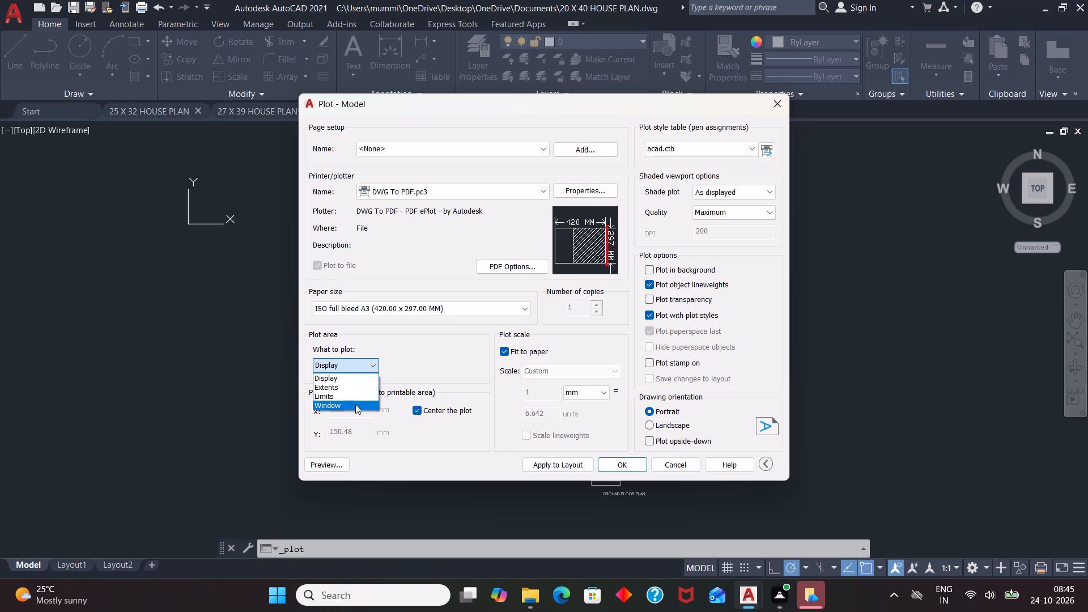
{"action": "left_click", "coordinate": [355, 404]}
{"action": "left_click_drag", "start_coordinate": [454, 148], "coordinate": [758, 510]}
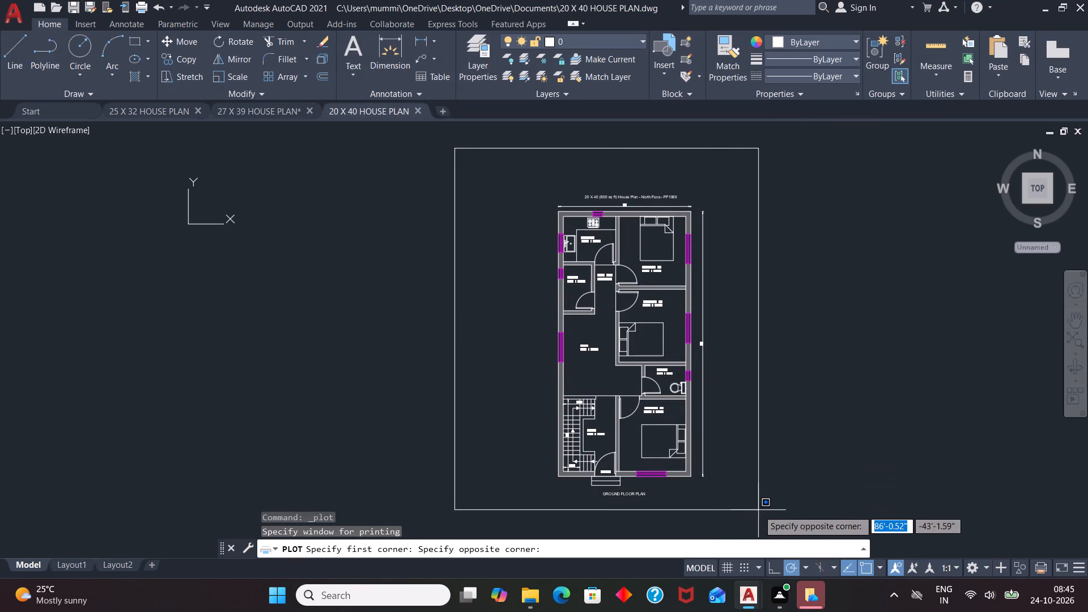
{"action": "left_click", "coordinate": [758, 510]}
Plot the sheet to a PDF in Documents under the name 20 X 40 HOUSE PLAN-Model.pdf.
{"action": "left_click", "coordinate": [642, 470]}
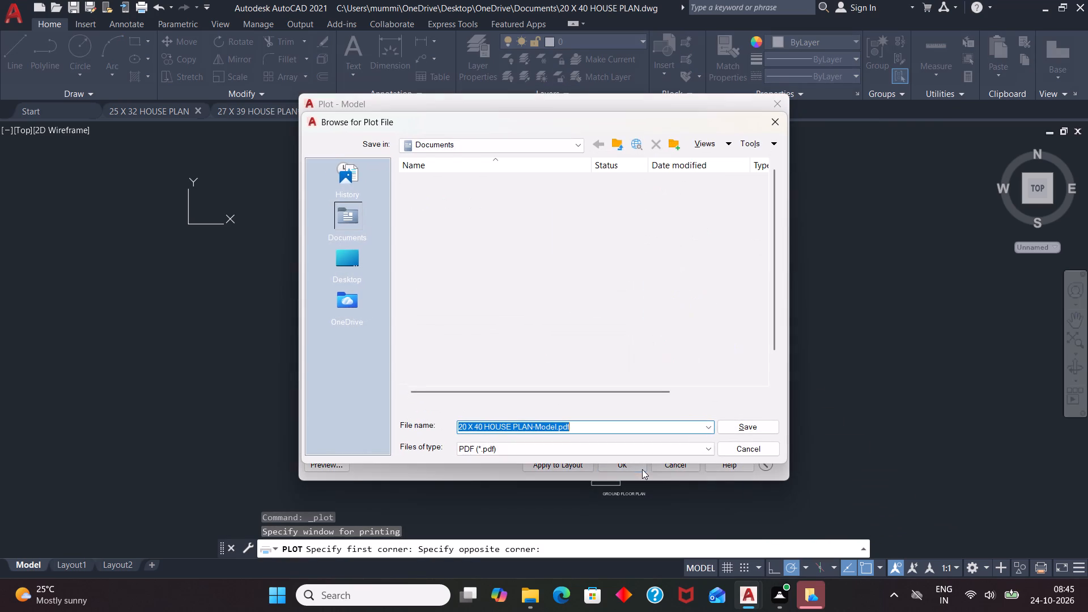
{"action": "left_click", "coordinate": [751, 430]}
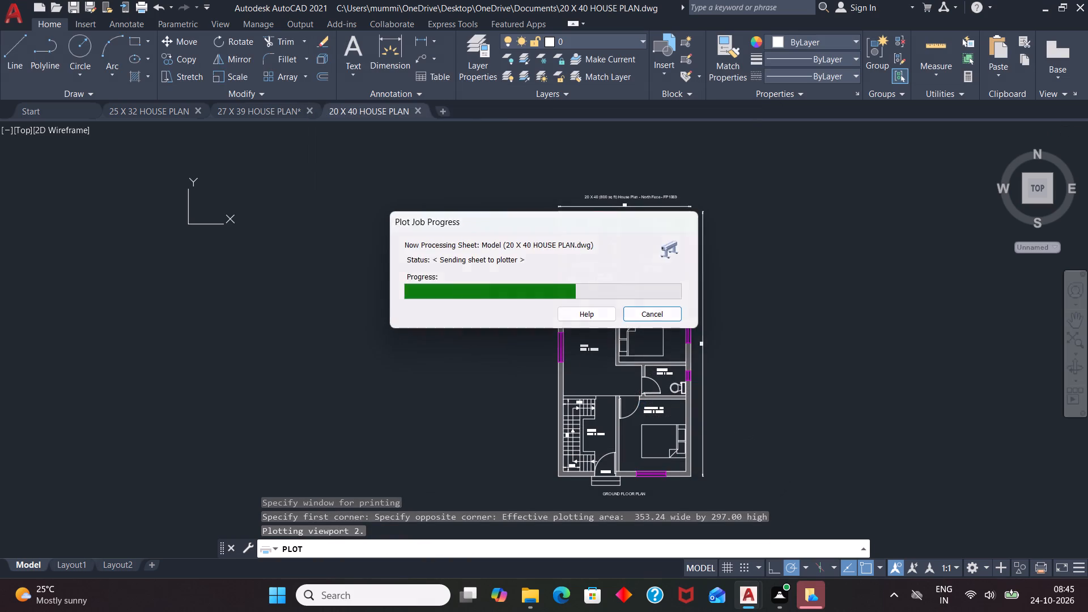
Review the plotted PDF of the floor plan from the title down to the stair and Bedroom-3, and close the viewer.
{"action": "scroll", "coordinate": [446, 311], "scroll_direction": "down", "scroll_amount": 1}
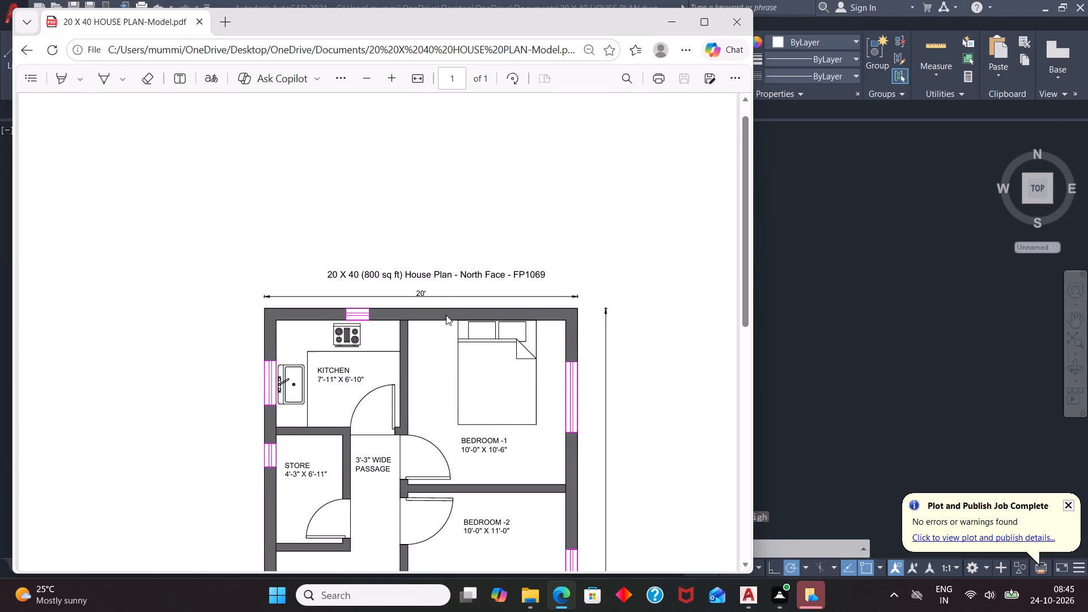
{"action": "scroll", "coordinate": [446, 315], "scroll_direction": "down", "scroll_amount": 6}
{"action": "scroll", "coordinate": [402, 377], "scroll_direction": "up", "scroll_amount": 2}
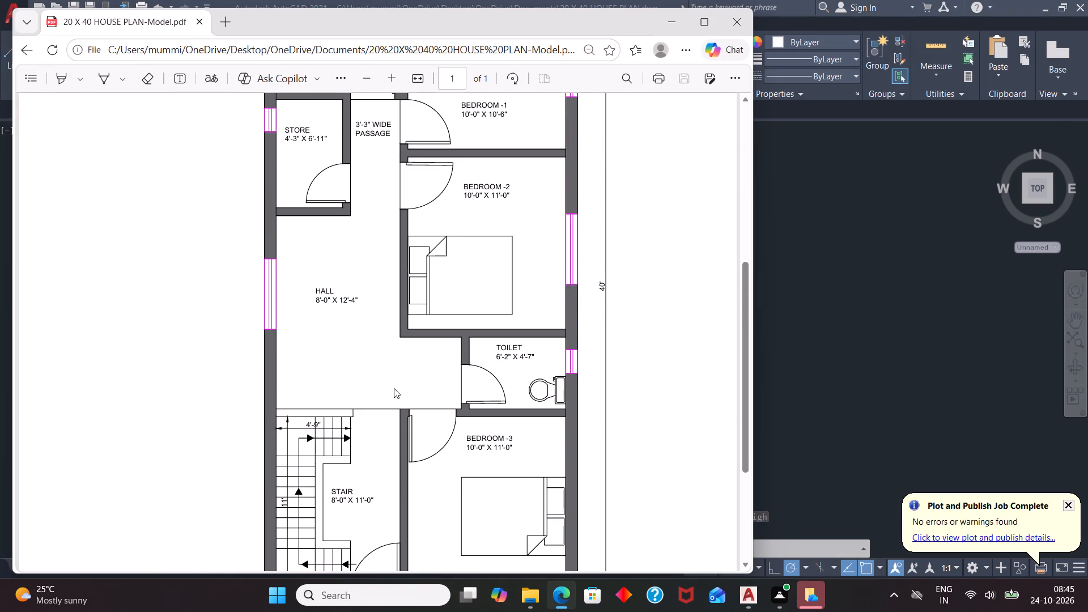
{"action": "left_click", "coordinate": [736, 19]}
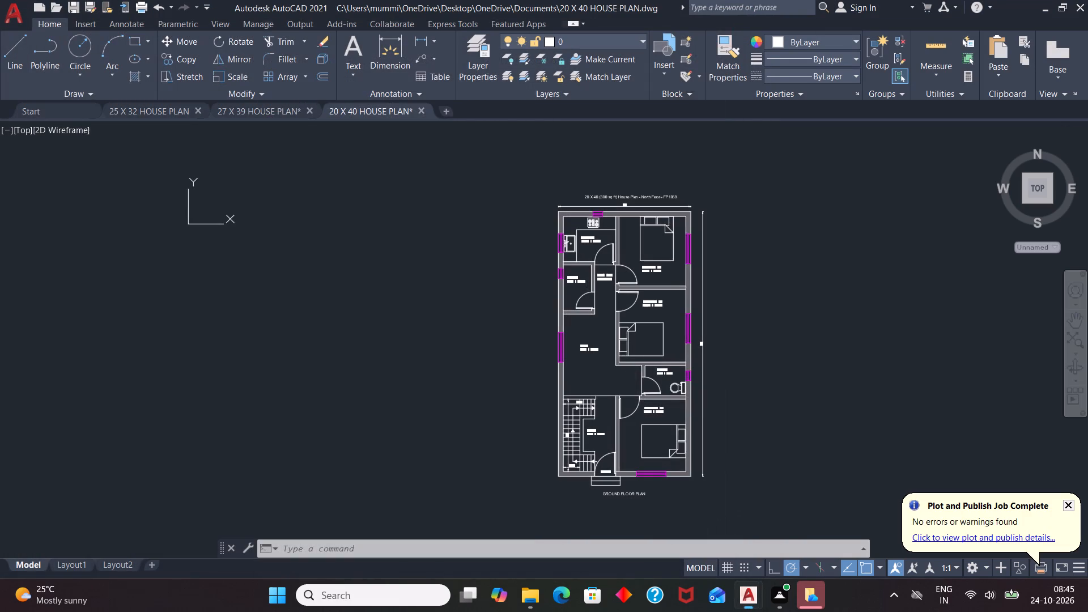
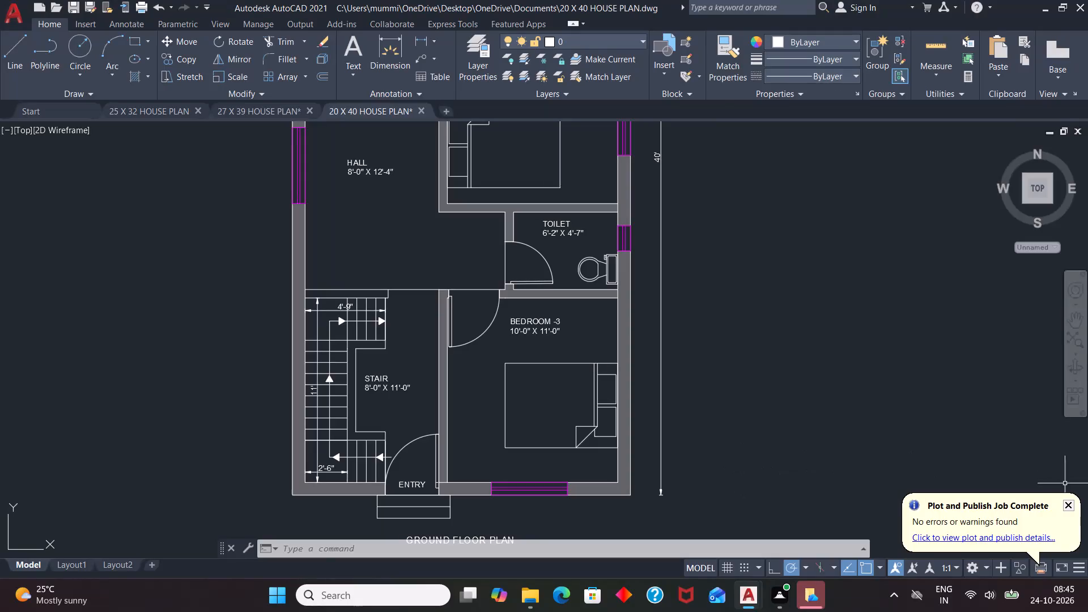
Dismiss the plot and publish job notification.
{"action": "left_click", "coordinate": [1069, 505]}
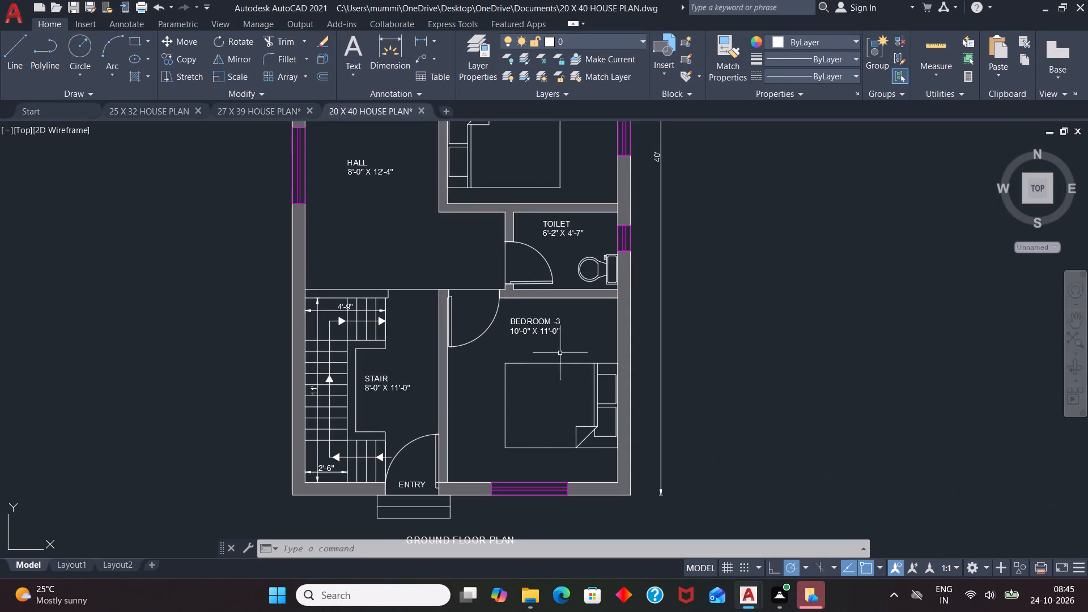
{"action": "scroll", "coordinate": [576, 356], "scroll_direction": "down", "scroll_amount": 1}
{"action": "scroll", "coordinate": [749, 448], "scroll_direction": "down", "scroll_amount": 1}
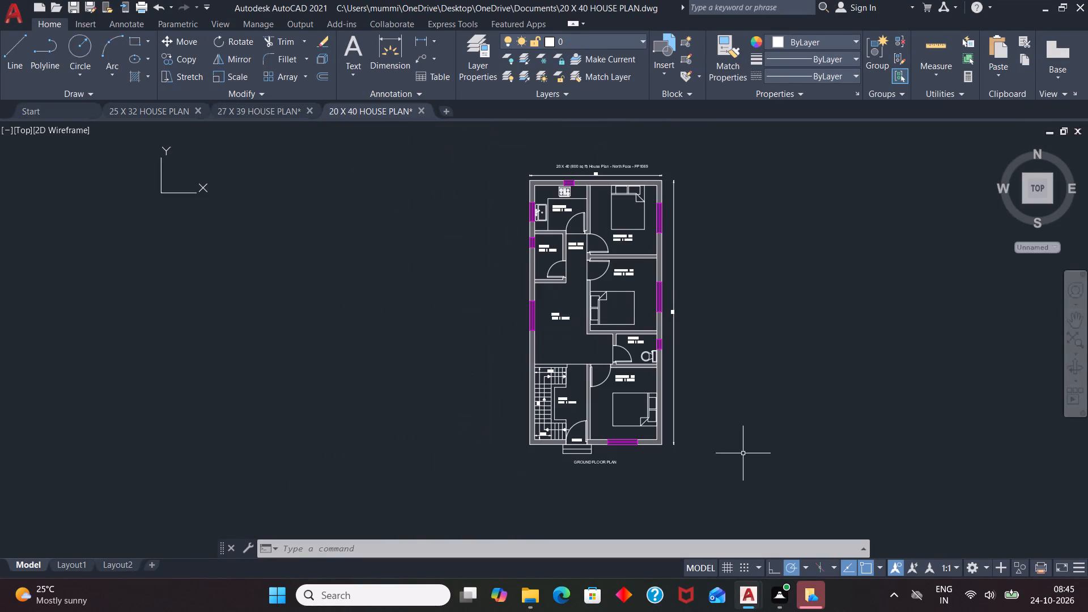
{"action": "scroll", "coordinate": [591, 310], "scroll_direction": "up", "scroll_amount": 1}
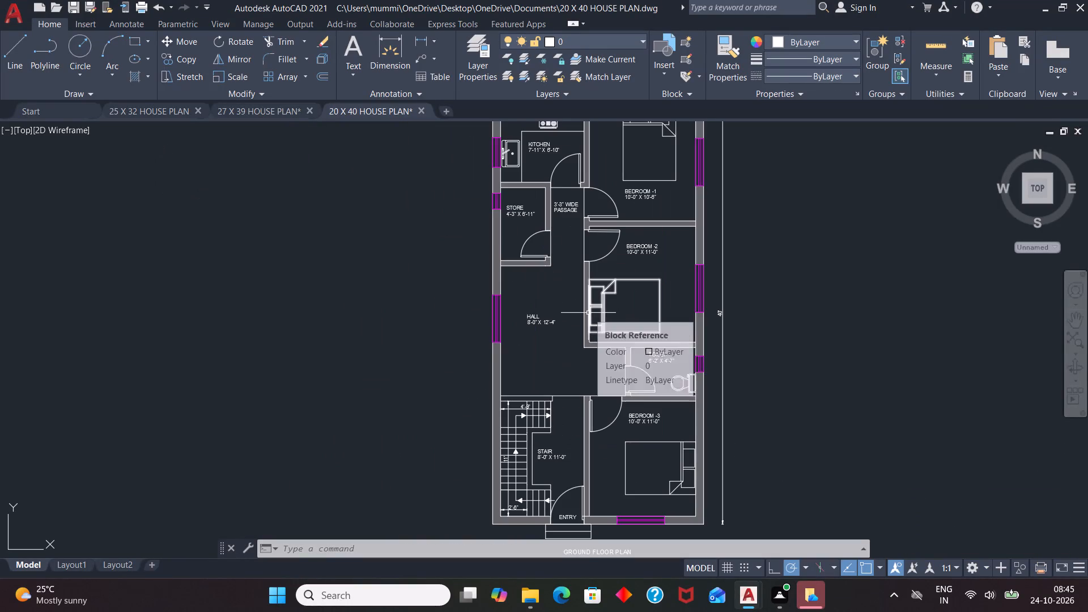
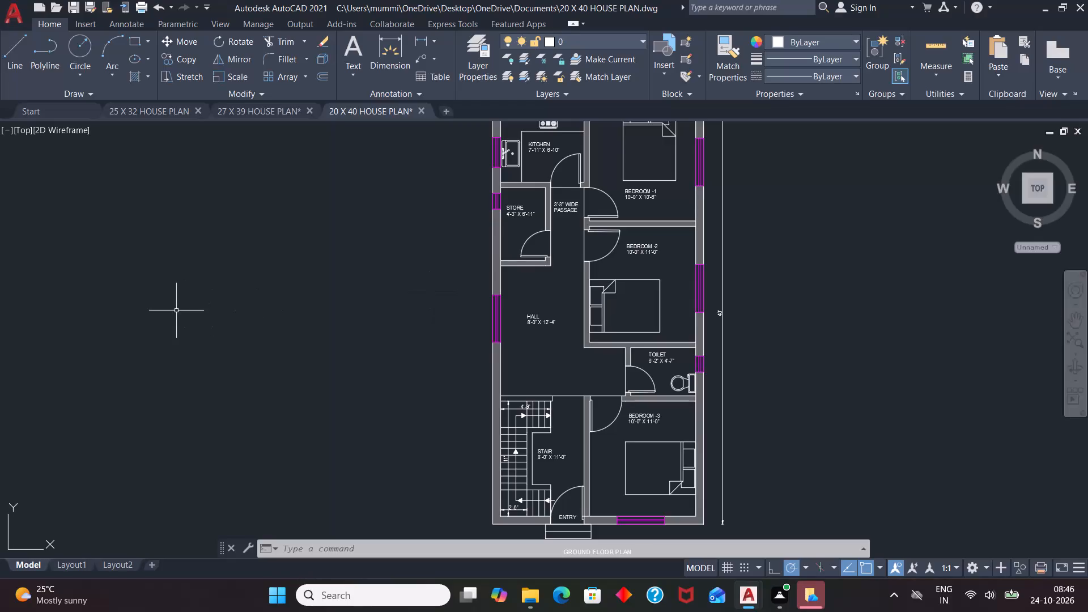
Draw a 20' by 40' rectangle in the empty space to the east of the finished floor plan.
{"action": "scroll", "coordinate": [597, 216], "scroll_direction": "down", "scroll_amount": 2}
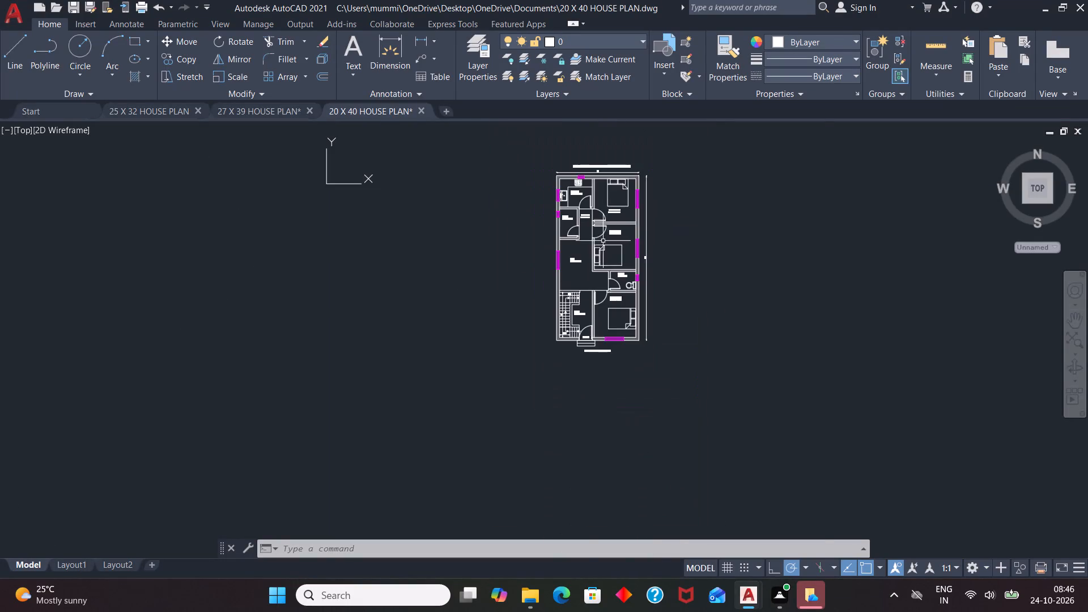
{"action": "scroll", "coordinate": [614, 224], "scroll_direction": "up", "scroll_amount": 4}
{"action": "scroll", "coordinate": [477, 373], "scroll_direction": "down", "scroll_amount": 4}
{"action": "scroll", "coordinate": [596, 424], "scroll_direction": "up", "scroll_amount": 2}
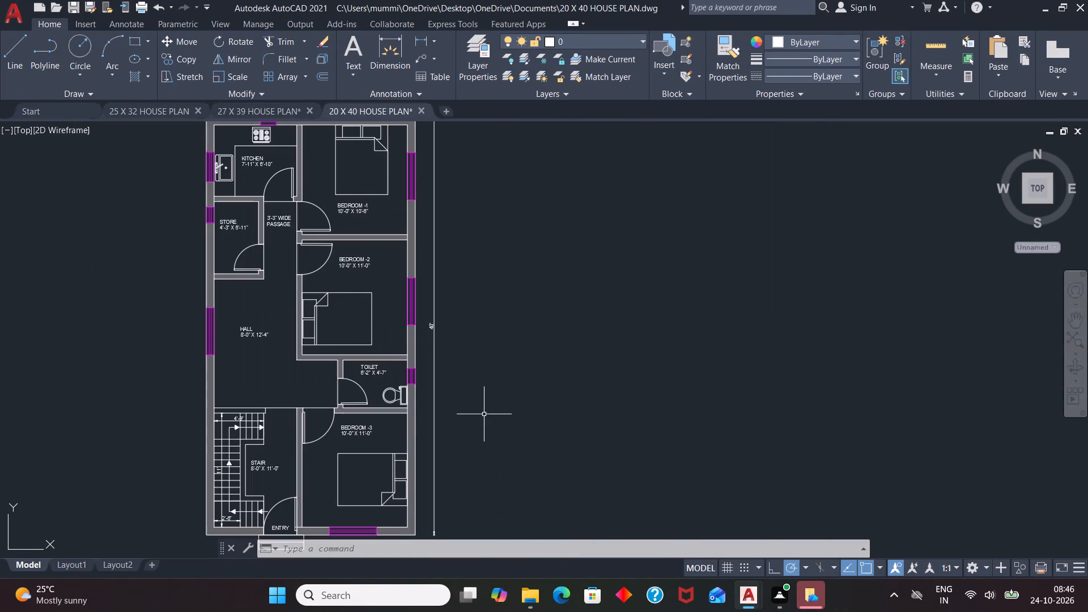
{"action": "scroll", "coordinate": [463, 420], "scroll_direction": "down", "scroll_amount": 2}
{"action": "scroll", "coordinate": [575, 383], "scroll_direction": "up", "scroll_amount": 1}
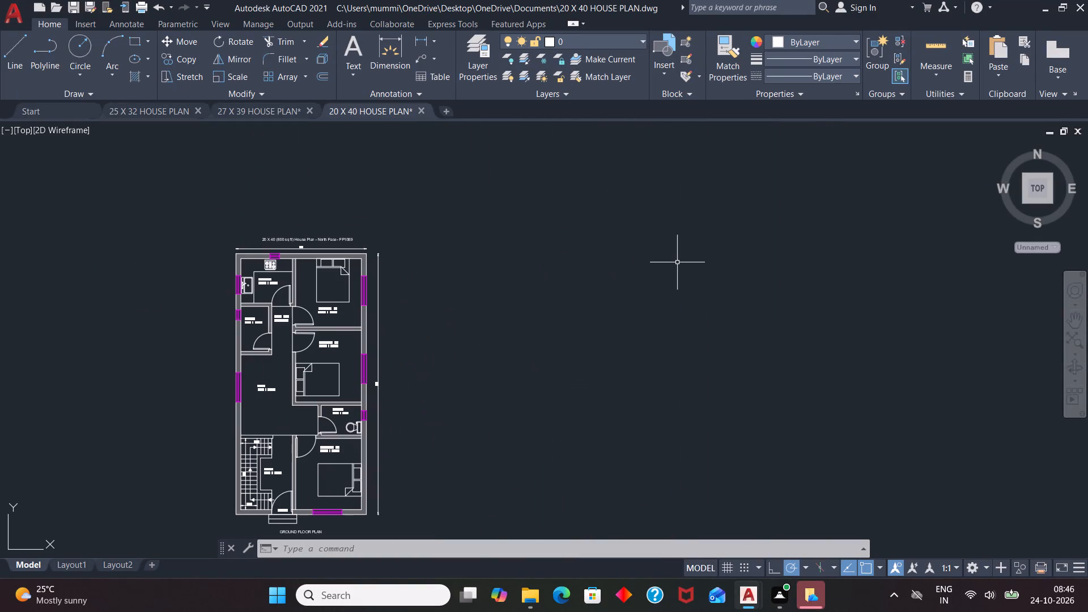
{"action": "type", "text": "REC"}
{"action": "key", "text": "Return"}
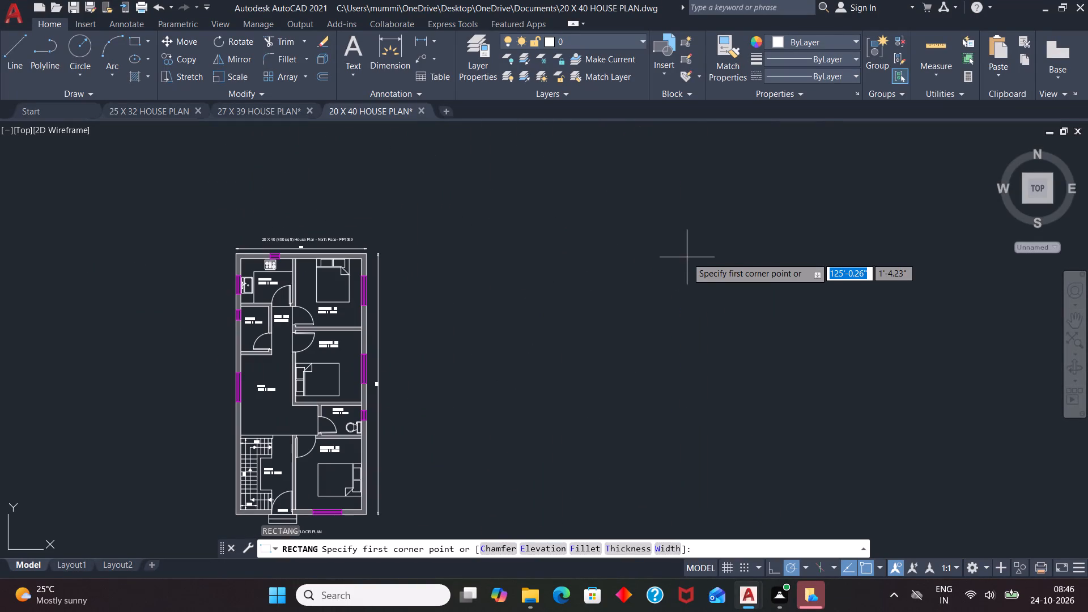
{"action": "left_click", "coordinate": [572, 253]}
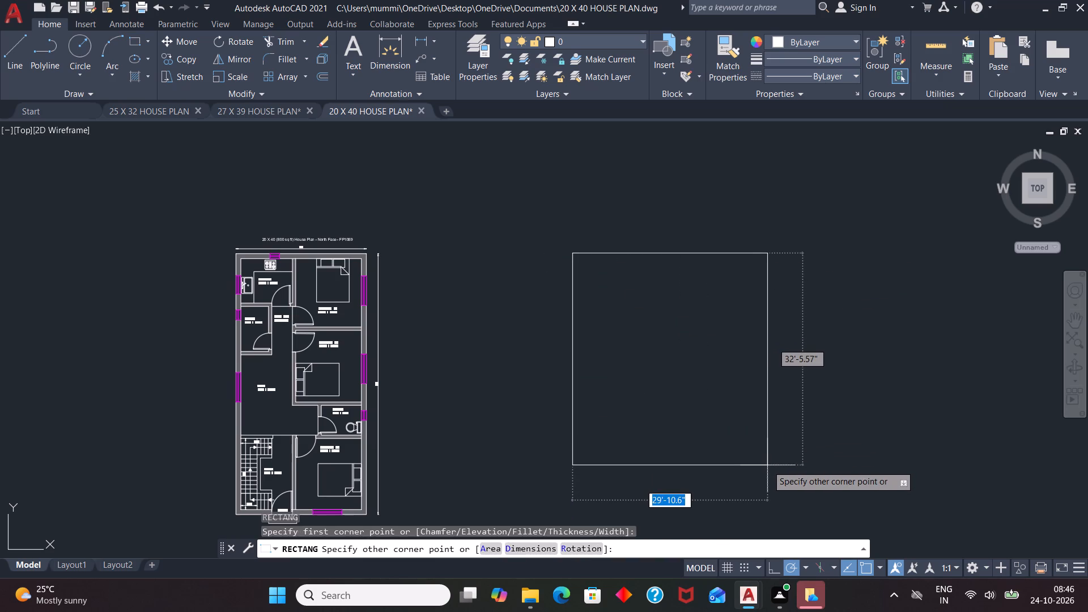
{"action": "type", "text": "20"}
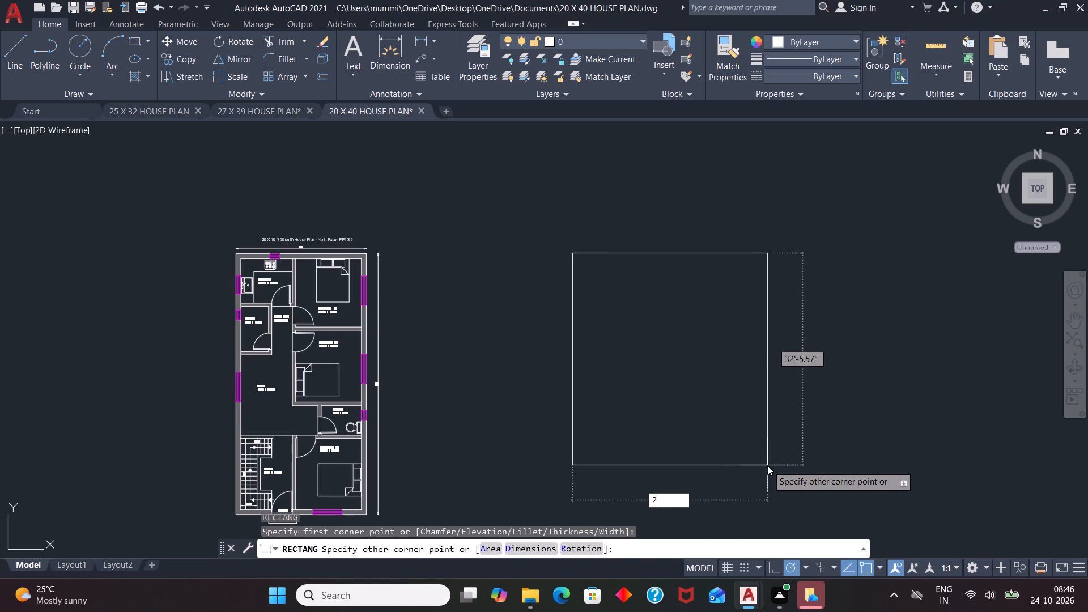
{"action": "key", "text": "apostrophe"}
{"action": "key", "text": "Tab"}
{"action": "type", "text": "40"}
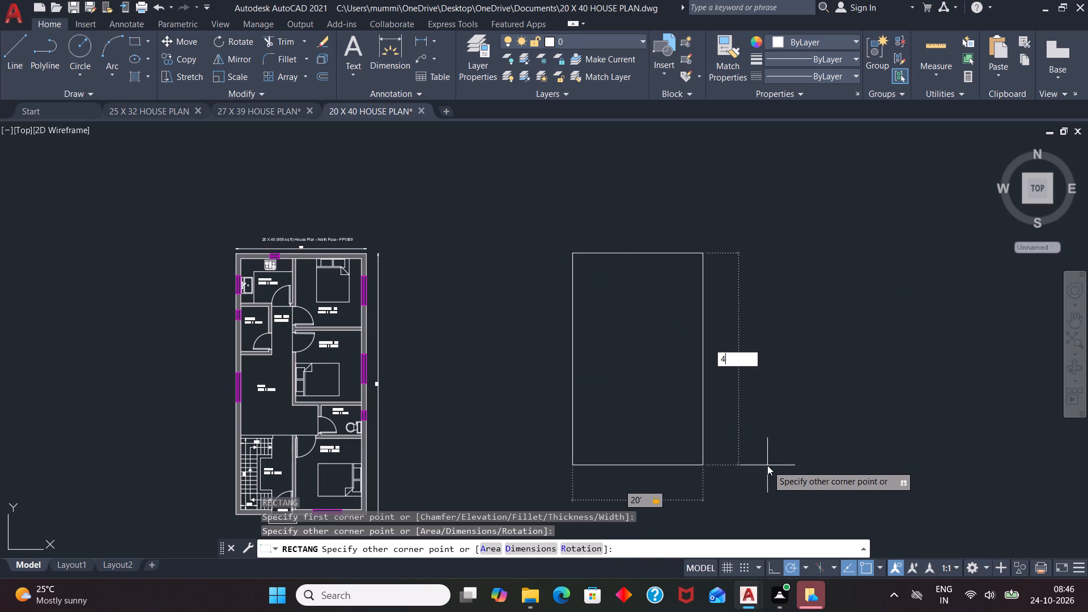
{"action": "key", "text": "apostrophe"}
{"action": "key", "text": "Return"}
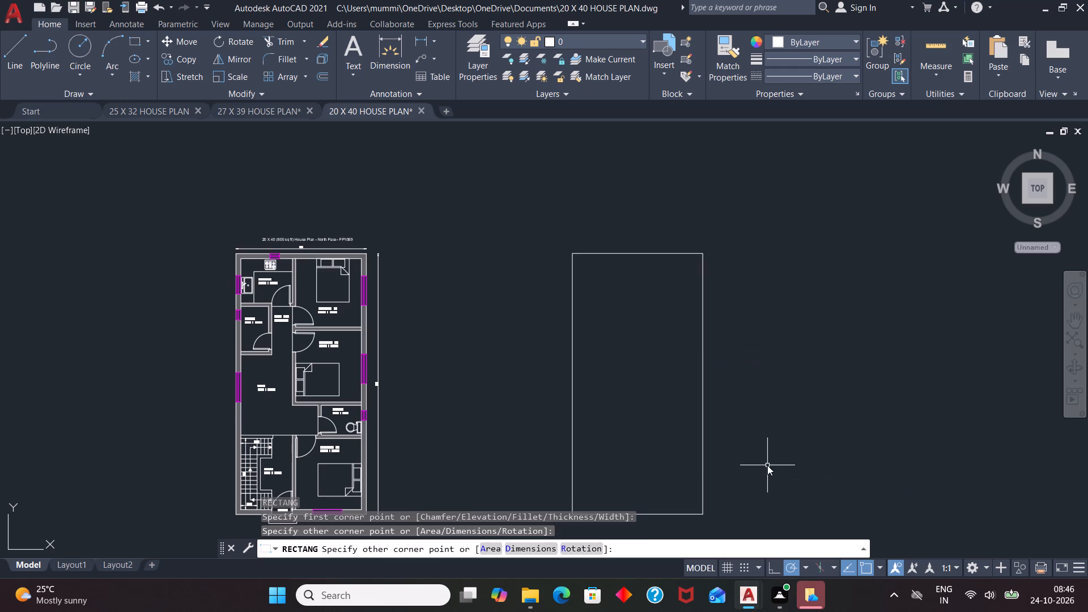
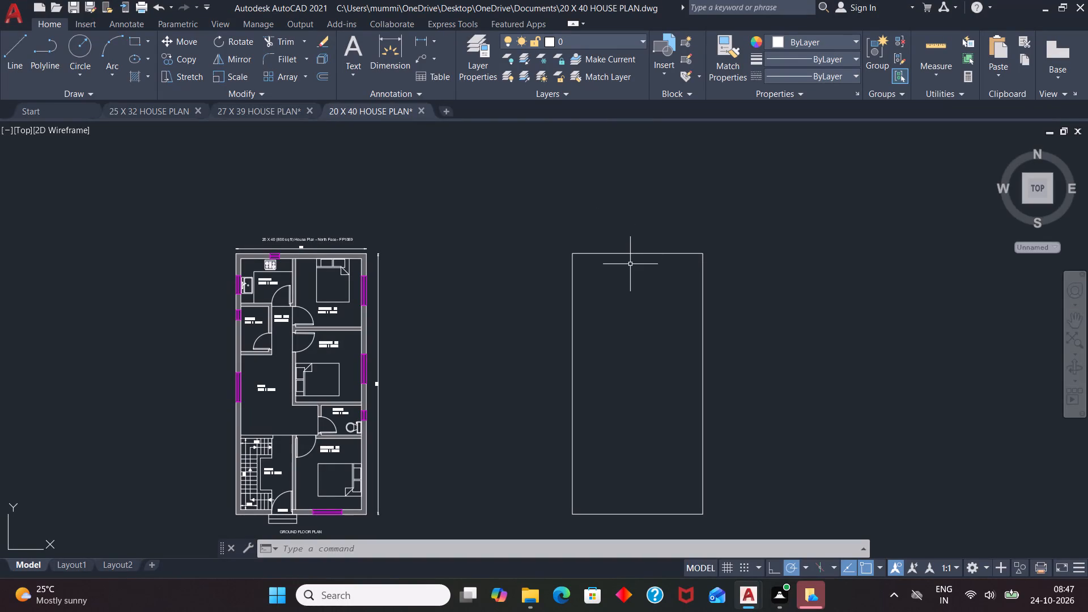
Offset the new 20' by 40' rectangle 9" inward to form the outer wall thickness.
{"action": "key", "text": "o"}
{"action": "key", "text": "Return"}
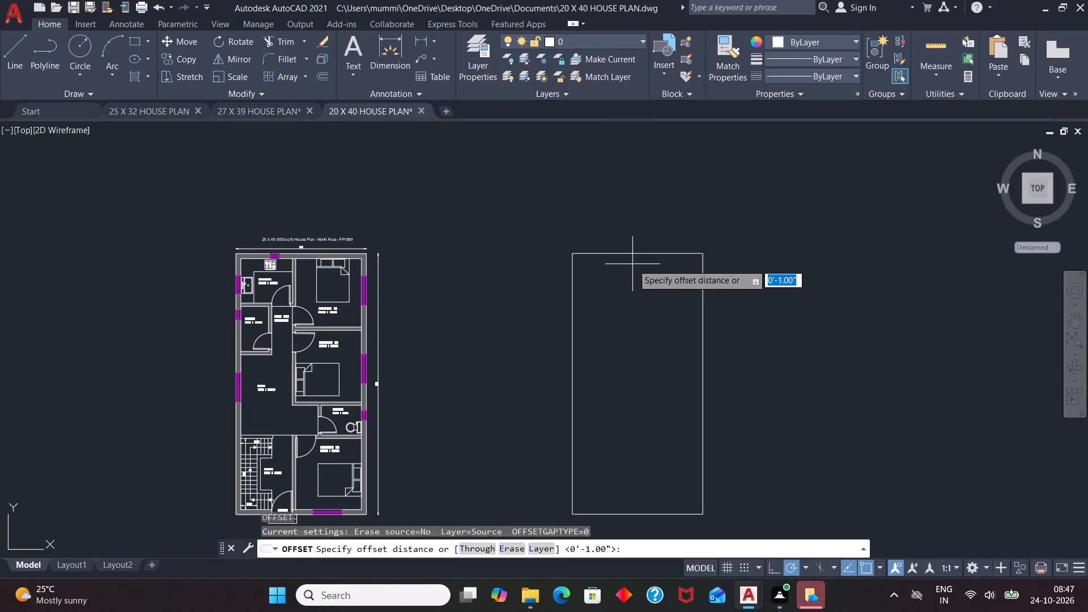
{"action": "type", "text": "9\""}
{"action": "key", "text": "Return"}
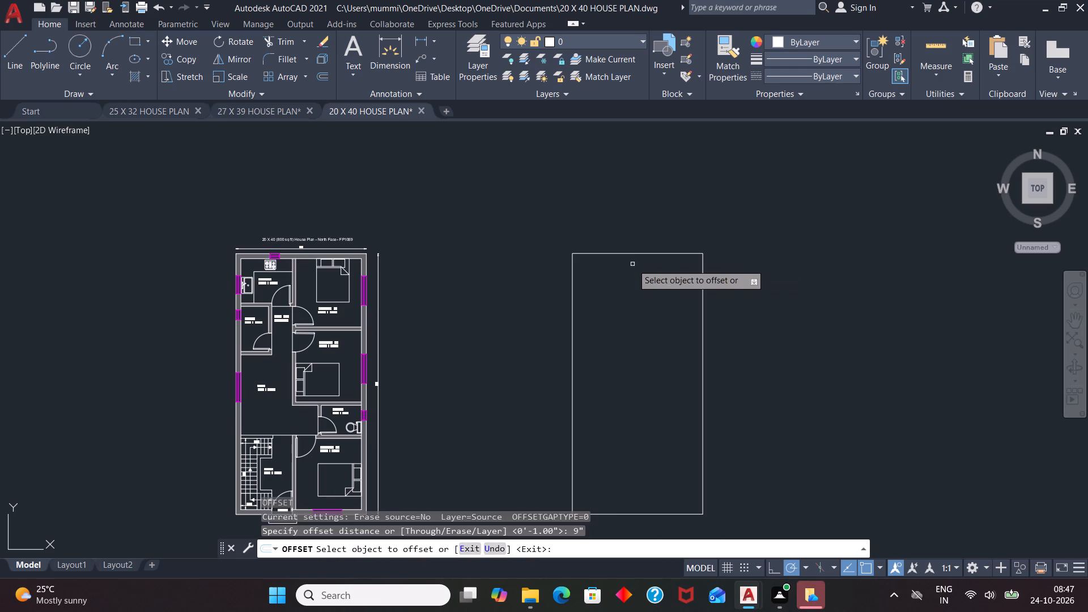
{"action": "left_click", "coordinate": [676, 254]}
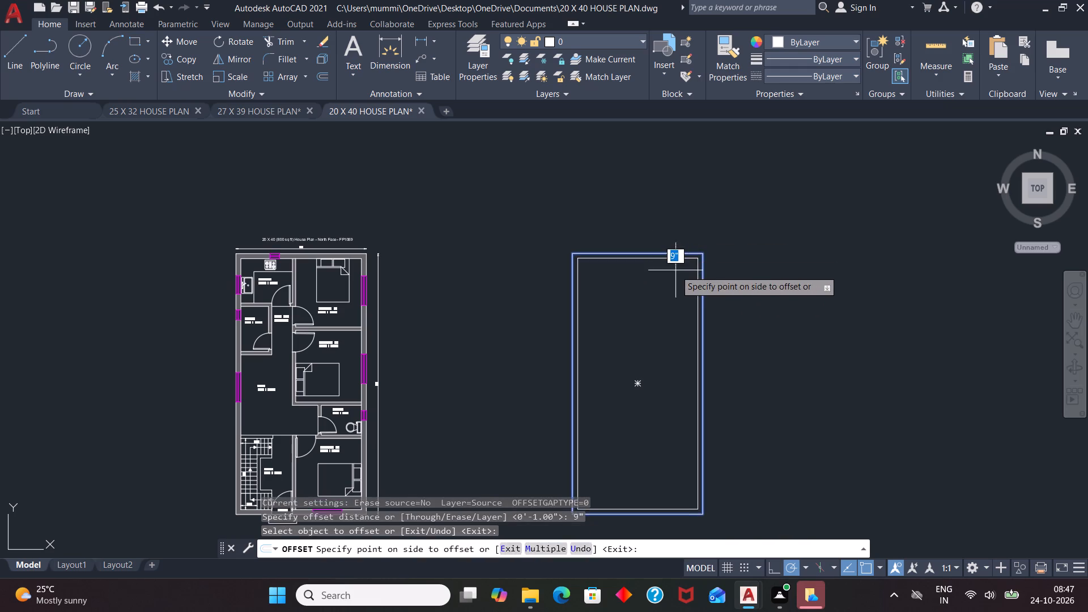
{"action": "left_click", "coordinate": [675, 271]}
{"action": "key", "text": "space"}
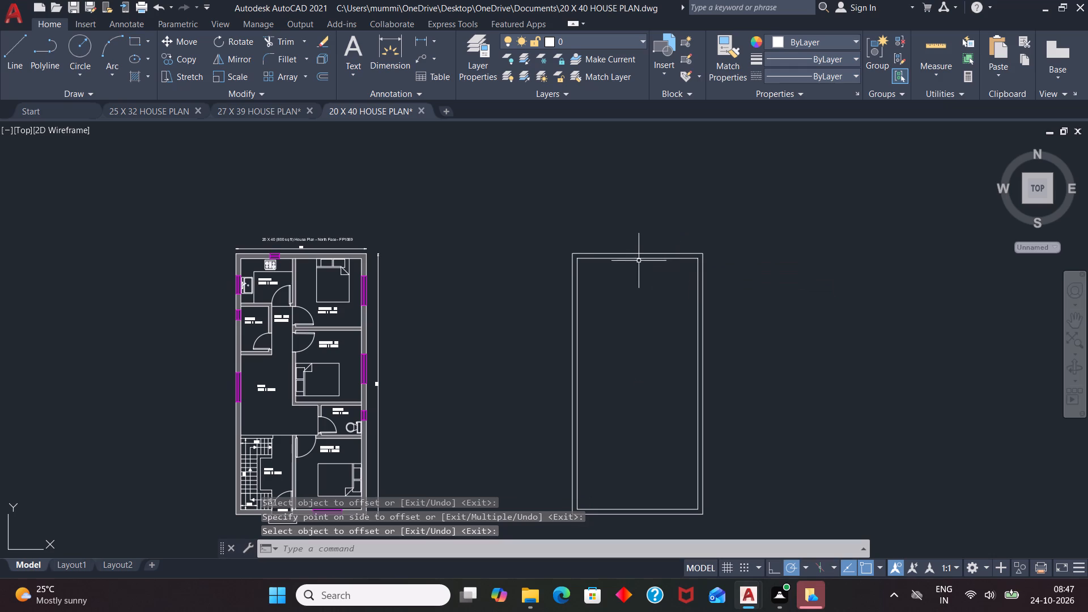
Explode the inner rectangle of the new outline into separate lines.
{"action": "left_click", "coordinate": [641, 259]}
{"action": "key", "text": "x"}
{"action": "key", "text": "Return"}
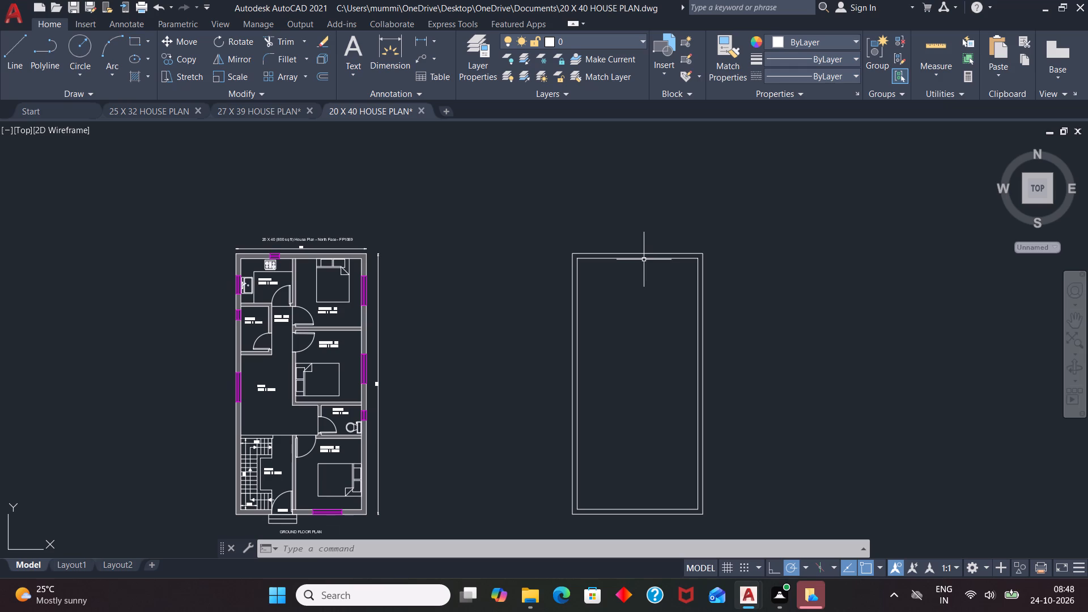
Offset the inner west wall line 7'11" east, and offset that new line another 6" east to form a partition wall.
{"action": "key", "text": "o"}
{"action": "key", "text": "Return"}
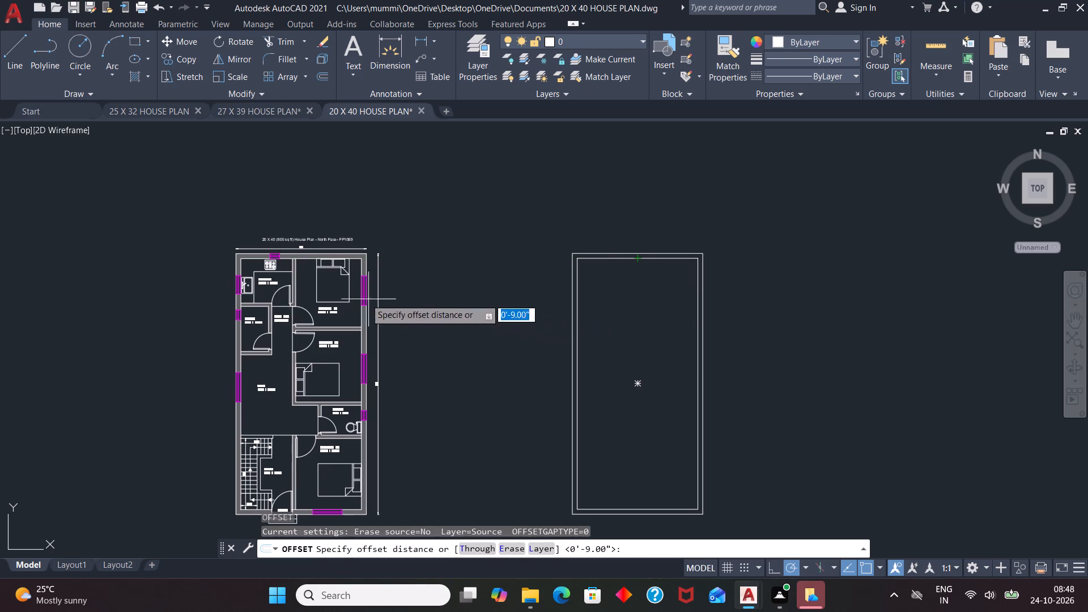
{"action": "scroll", "coordinate": [275, 303], "scroll_direction": "up", "scroll_amount": 4}
{"action": "scroll", "coordinate": [277, 301], "scroll_direction": "down", "scroll_amount": 6}
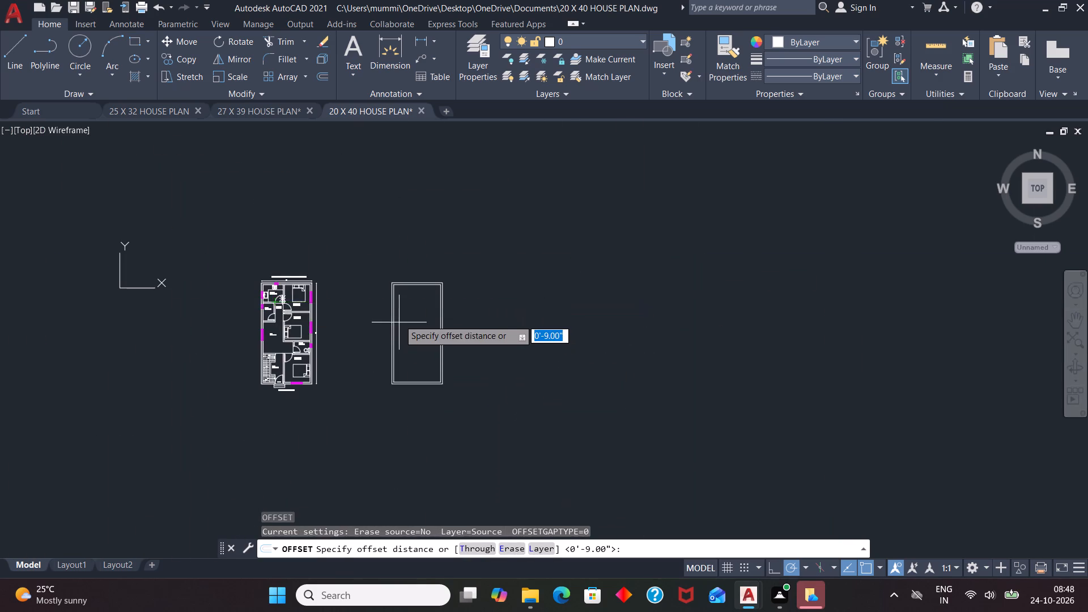
{"action": "scroll", "coordinate": [401, 313], "scroll_direction": "up", "scroll_amount": 5}
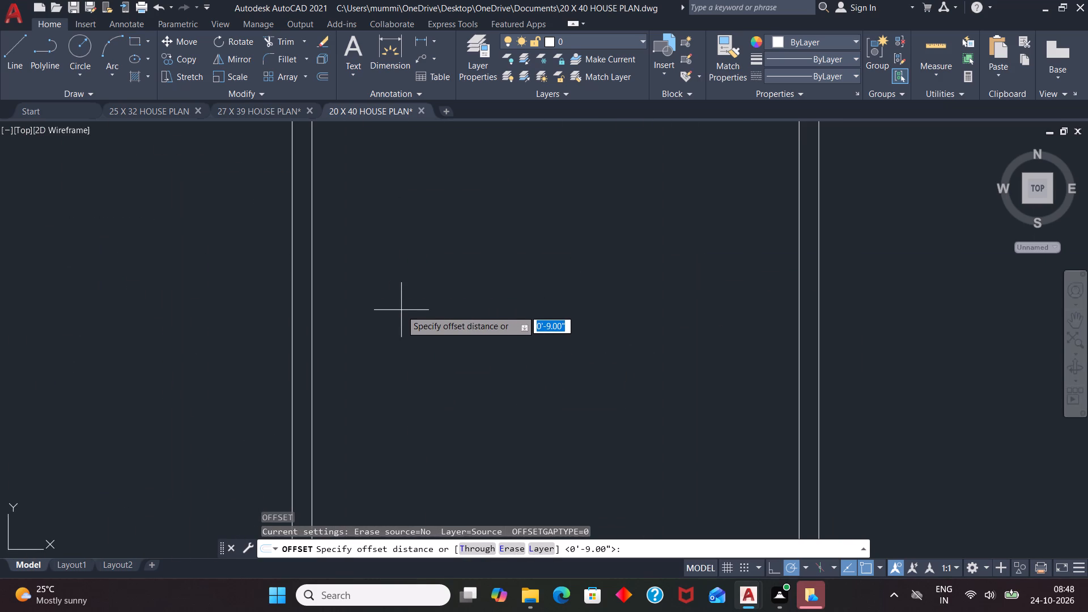
{"action": "type", "text": "7'11\""}
{"action": "key", "text": "Return"}
{"action": "scroll", "coordinate": [372, 337], "scroll_direction": "down", "scroll_amount": 3}
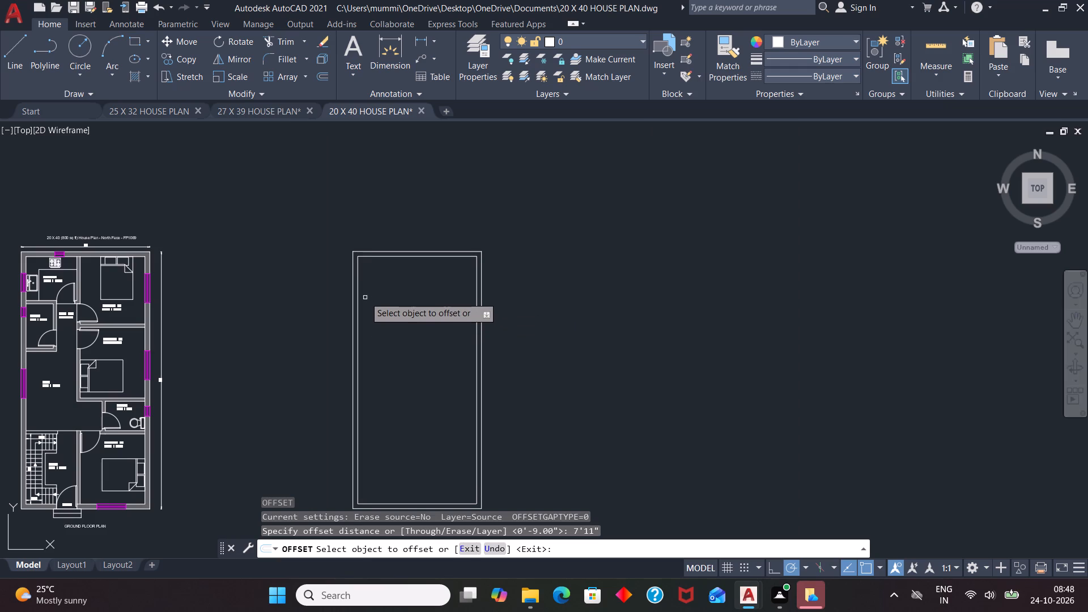
{"action": "left_click", "coordinate": [358, 294]}
{"action": "left_click", "coordinate": [376, 294]}
{"action": "left_click", "coordinate": [410, 305]}
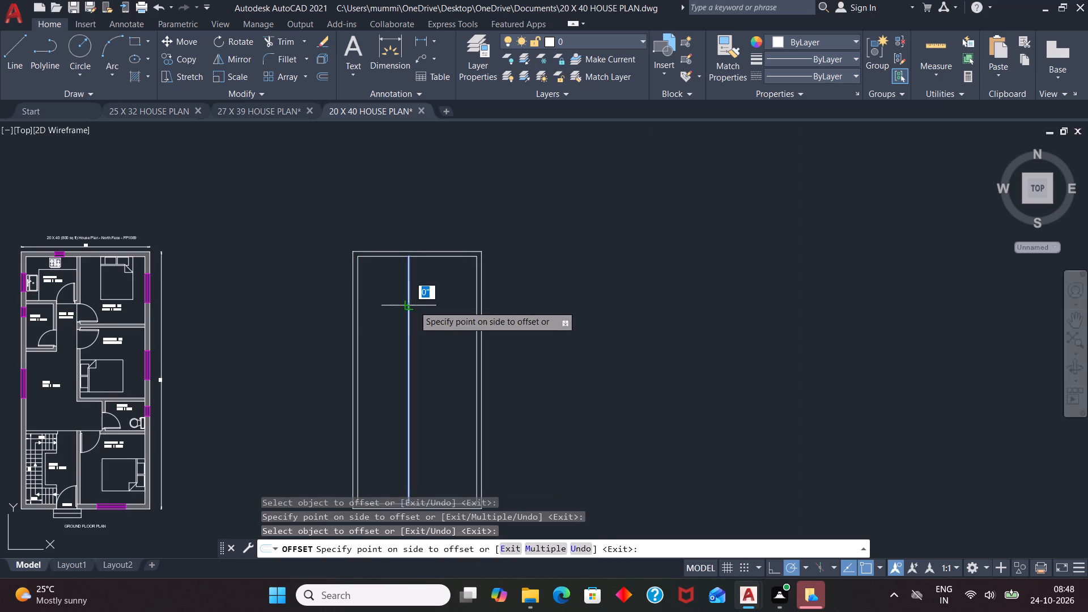
{"action": "key", "text": "6"}
{"action": "key", "text": "Return"}
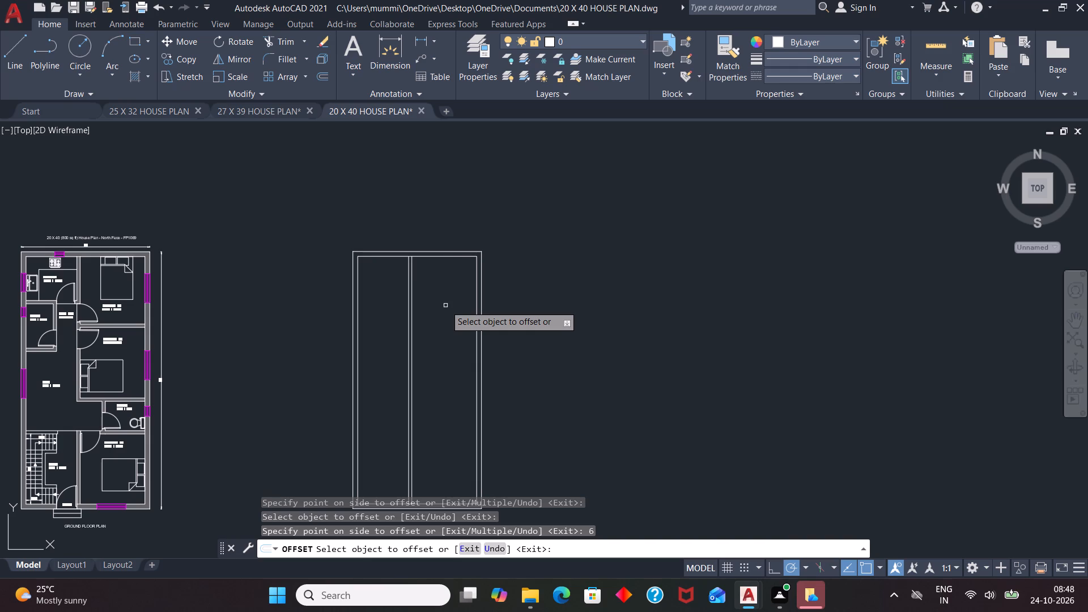
Offset the inner north wall line 10' south, and offset that new line another 6" south to form a cross wall.
{"action": "scroll", "coordinate": [499, 257], "scroll_direction": "down", "scroll_amount": 1}
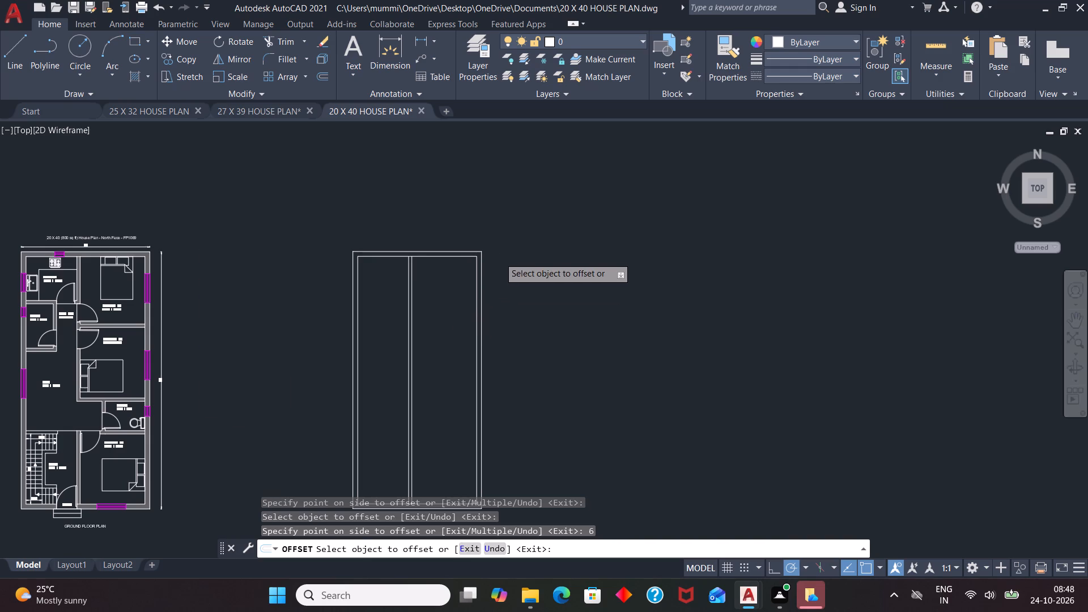
{"action": "scroll", "coordinate": [499, 257], "scroll_direction": "down", "scroll_amount": 1}
{"action": "scroll", "coordinate": [481, 273], "scroll_direction": "up", "scroll_amount": 4}
{"action": "left_click", "coordinate": [479, 165]}
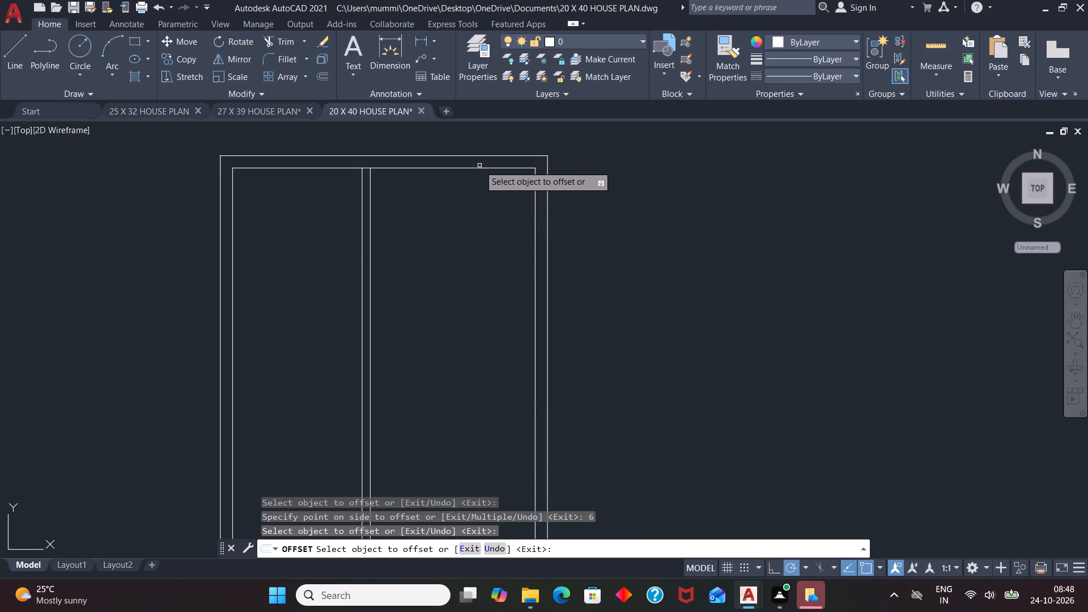
{"action": "left_click_drag", "start_coordinate": [494, 168], "coordinate": [494, 176]}
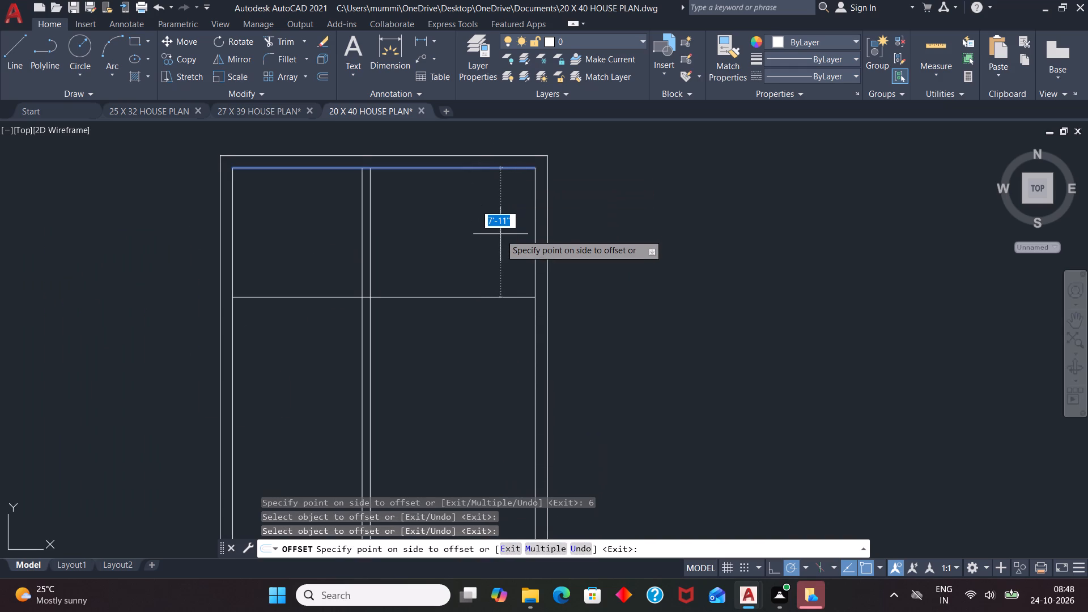
{"action": "type", "text": "10'"}
{"action": "key", "text": "Return"}
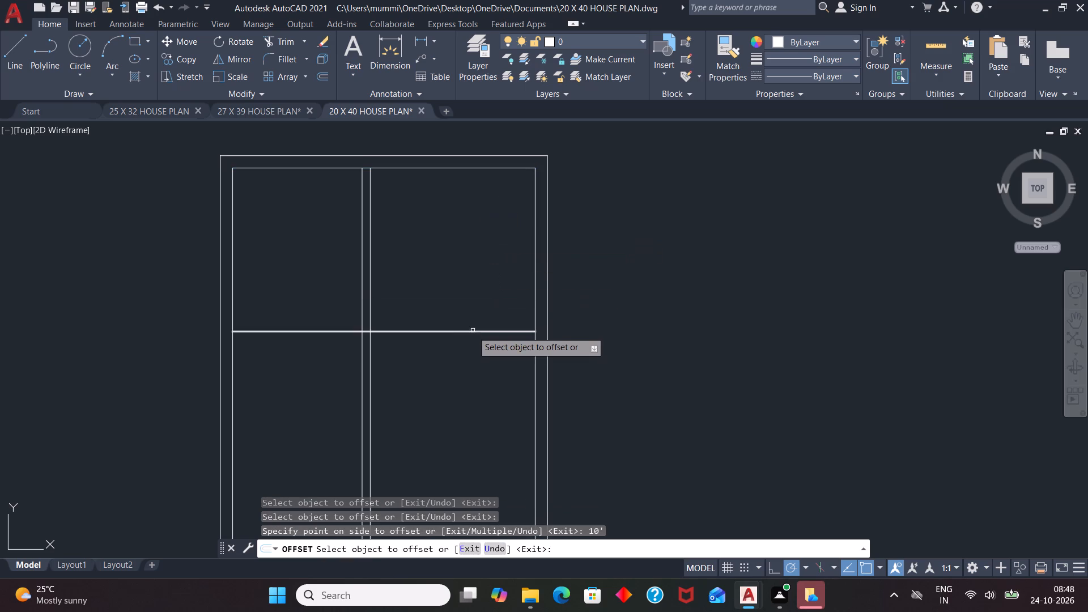
{"action": "double_click", "coordinate": [473, 331]}
{"action": "key", "text": "6"}
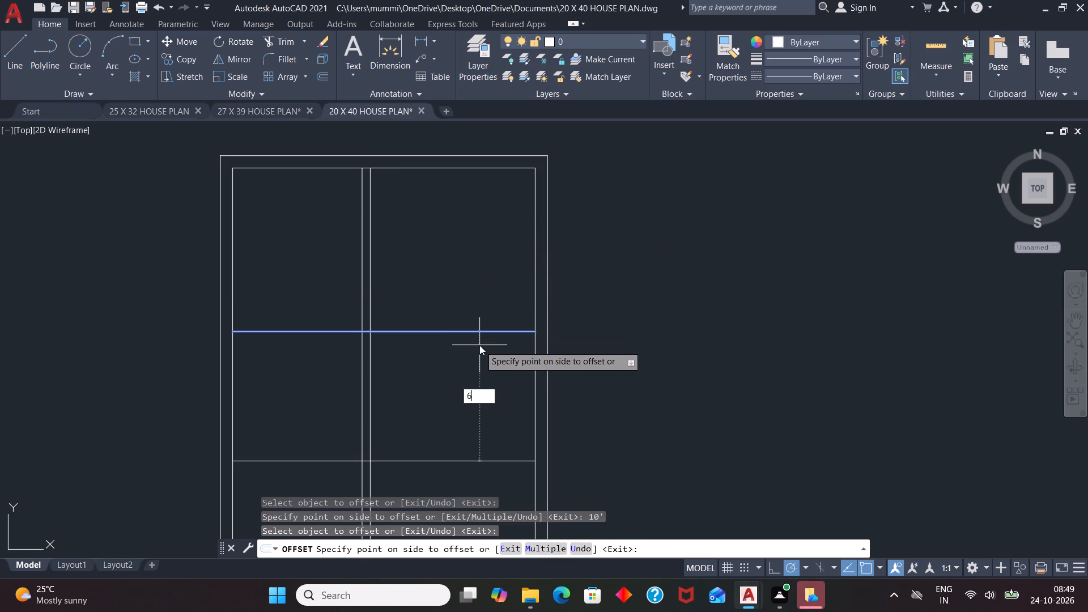
{"action": "key", "text": "Return"}
{"action": "key", "text": "space"}
Trim the partition lines inside the cross wall and the cross wall's north line between the partition faces.
{"action": "type", "text": "TR"}
{"action": "key", "text": "Return"}
{"action": "key", "text": "Return"}
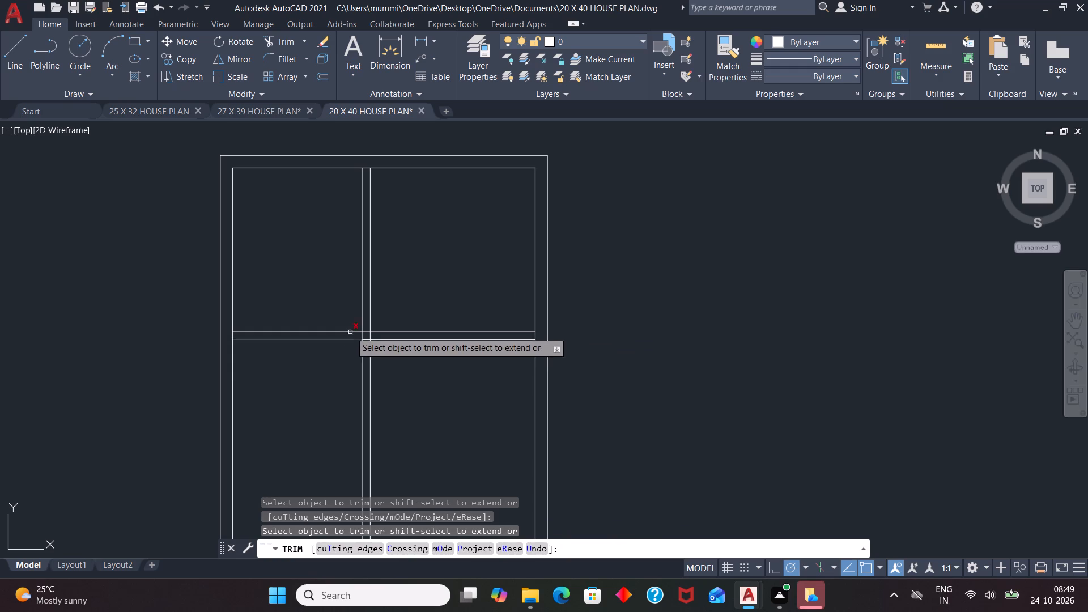
{"action": "scroll", "coordinate": [356, 326], "scroll_direction": "up", "scroll_amount": 2}
{"action": "left_click", "coordinate": [365, 349]}
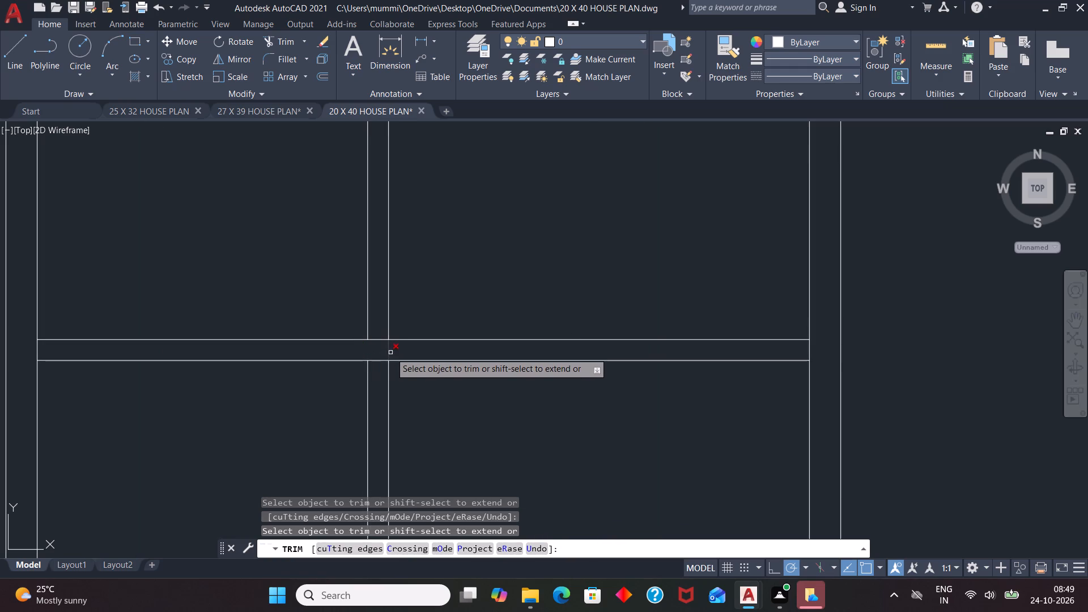
{"action": "left_click", "coordinate": [390, 352]}
{"action": "left_click", "coordinate": [380, 339]}
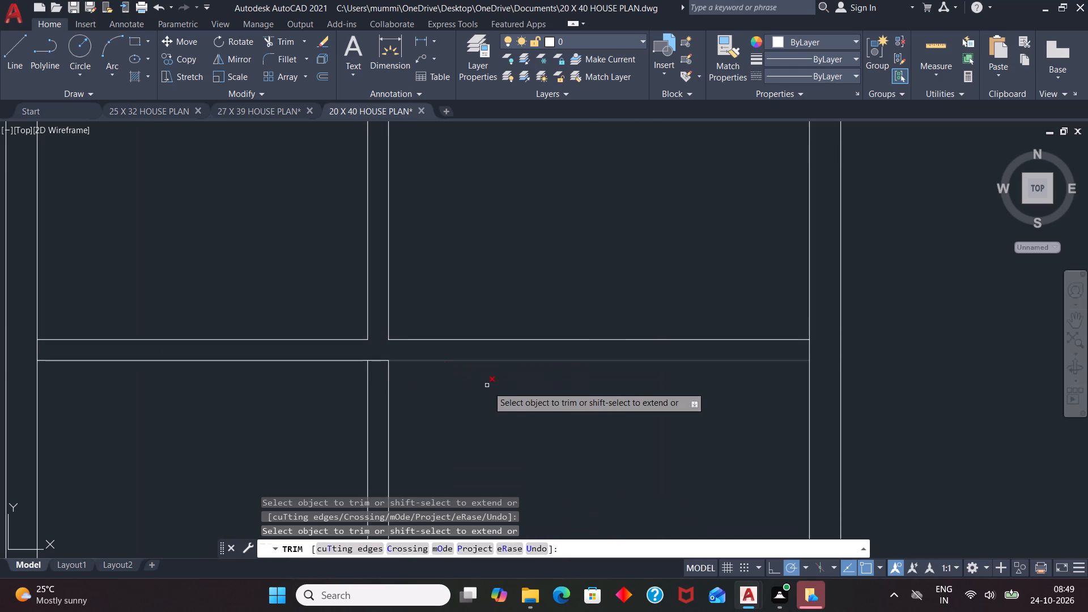
{"action": "key", "text": "space"}
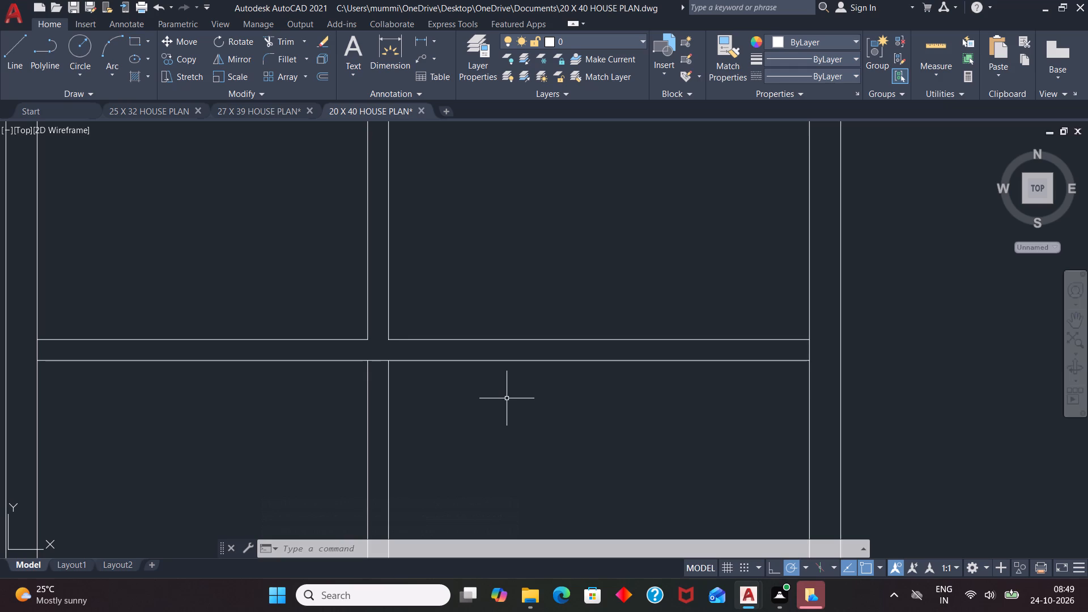
Draw a door jamb line across the cross wall, 4" east of the northern partition's east corner.
{"action": "scroll", "coordinate": [491, 301], "scroll_direction": "down", "scroll_amount": 3}
{"action": "scroll", "coordinate": [479, 307], "scroll_direction": "up", "scroll_amount": 1}
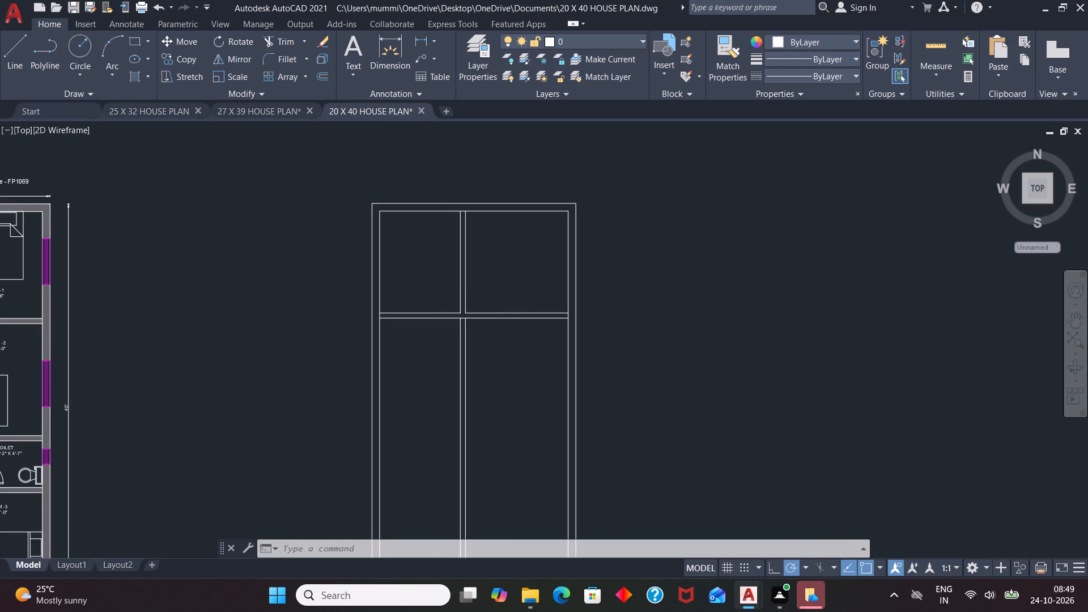
{"action": "key", "text": "l"}
{"action": "key", "text": "Return"}
{"action": "type", "text": "TK"}
{"action": "key", "text": "Return"}
{"action": "scroll", "coordinate": [453, 336], "scroll_direction": "up", "scroll_amount": 3}
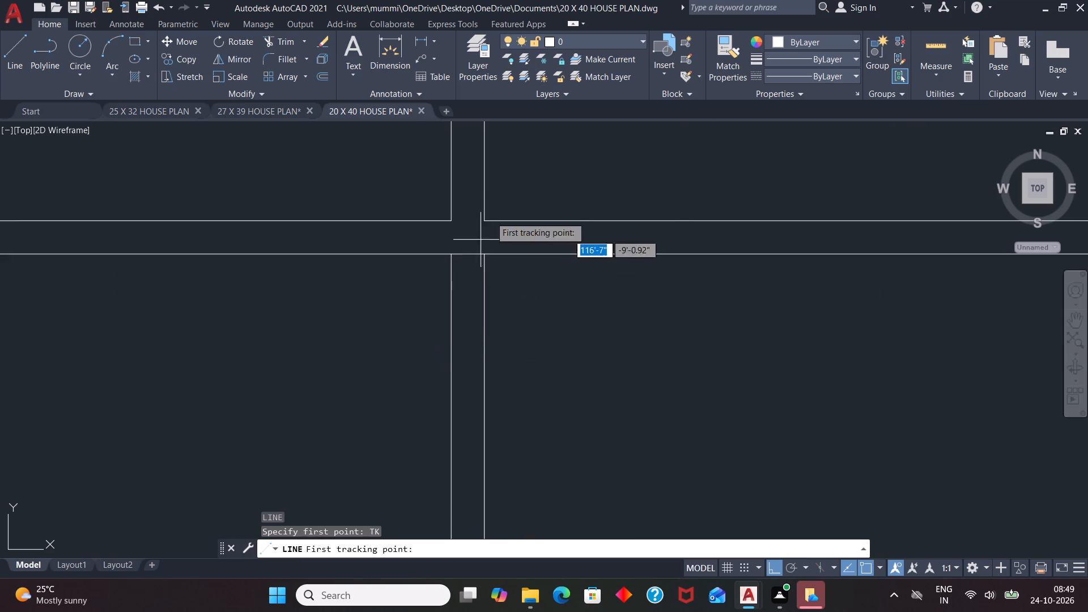
{"action": "left_click", "coordinate": [487, 220]}
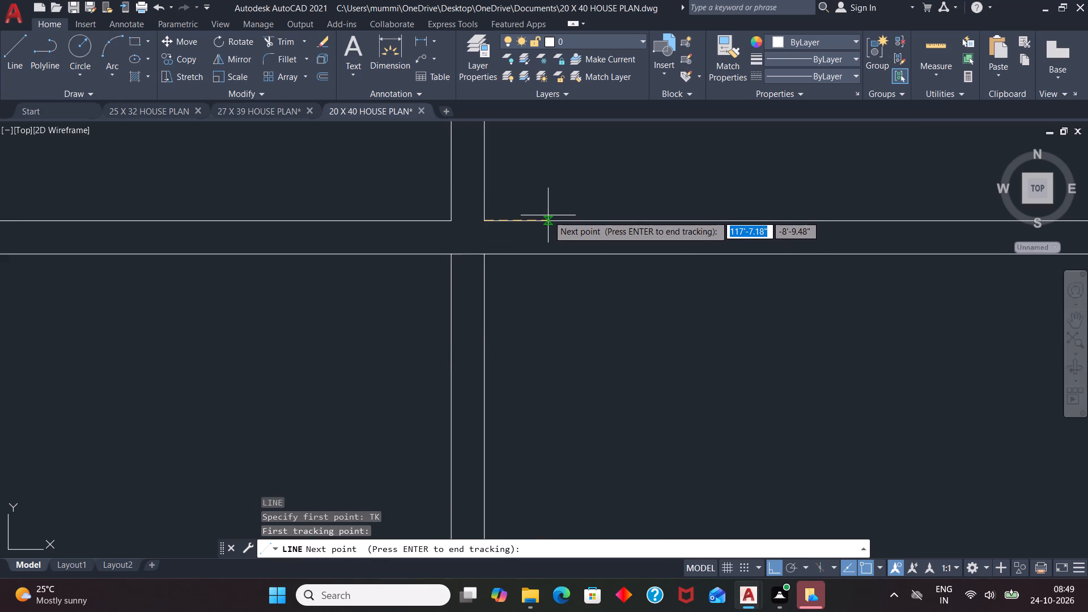
{"action": "key", "text": "4"}
{"action": "key", "text": "Return"}
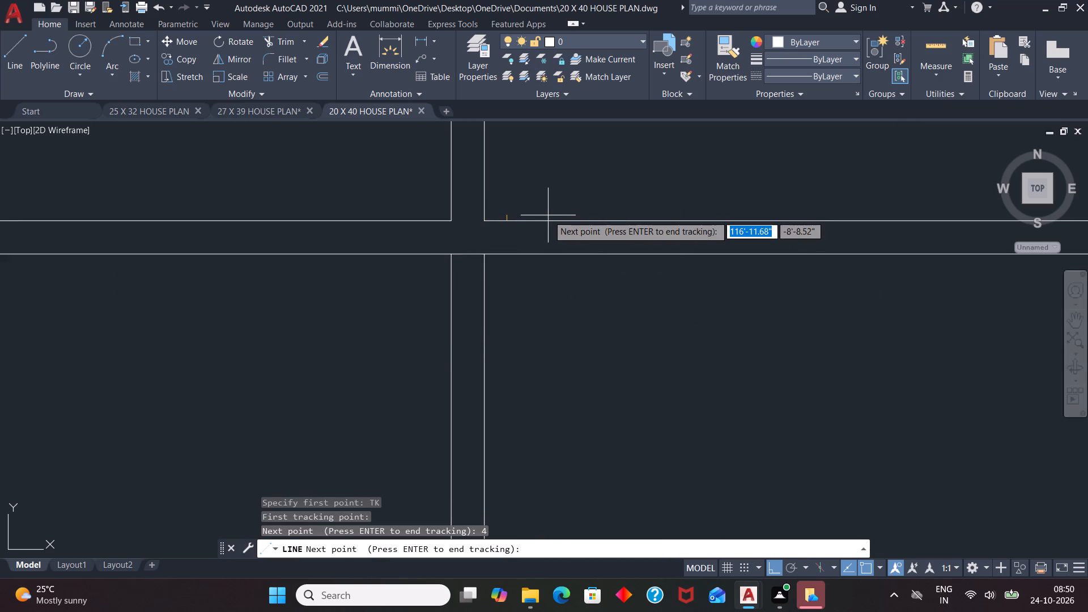
{"action": "key", "text": "Return"}
{"action": "scroll", "coordinate": [495, 249], "scroll_direction": "up", "scroll_amount": 3}
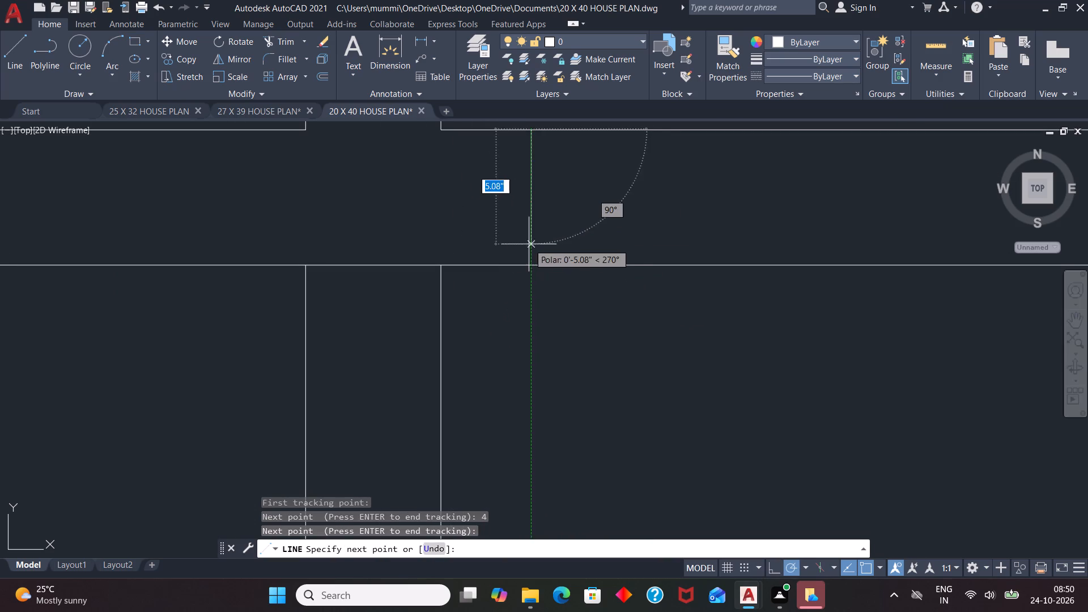
{"action": "left_click", "coordinate": [531, 264]}
{"action": "key", "text": "space"}
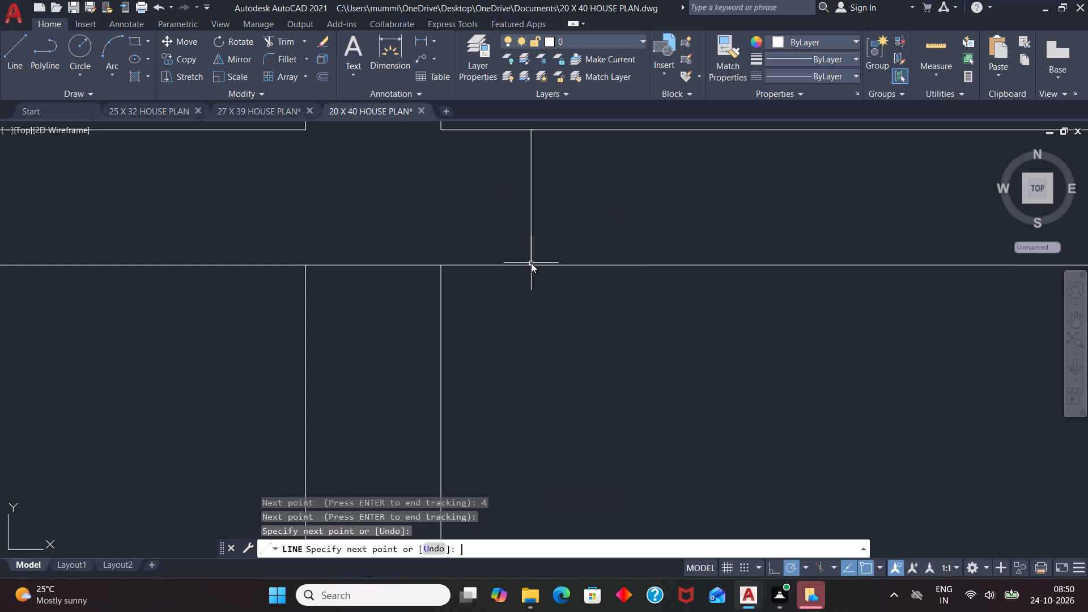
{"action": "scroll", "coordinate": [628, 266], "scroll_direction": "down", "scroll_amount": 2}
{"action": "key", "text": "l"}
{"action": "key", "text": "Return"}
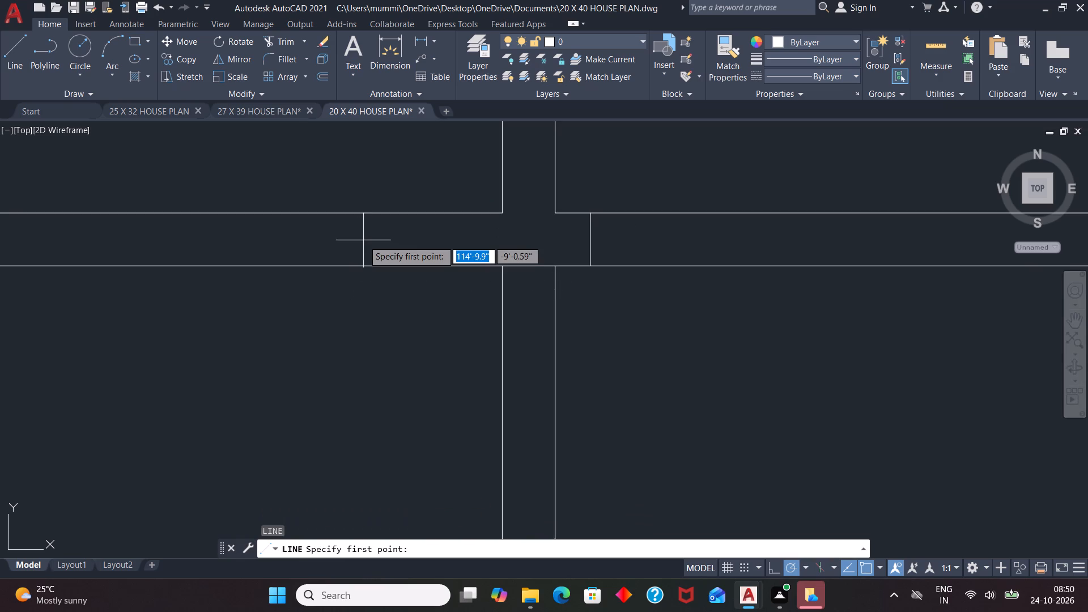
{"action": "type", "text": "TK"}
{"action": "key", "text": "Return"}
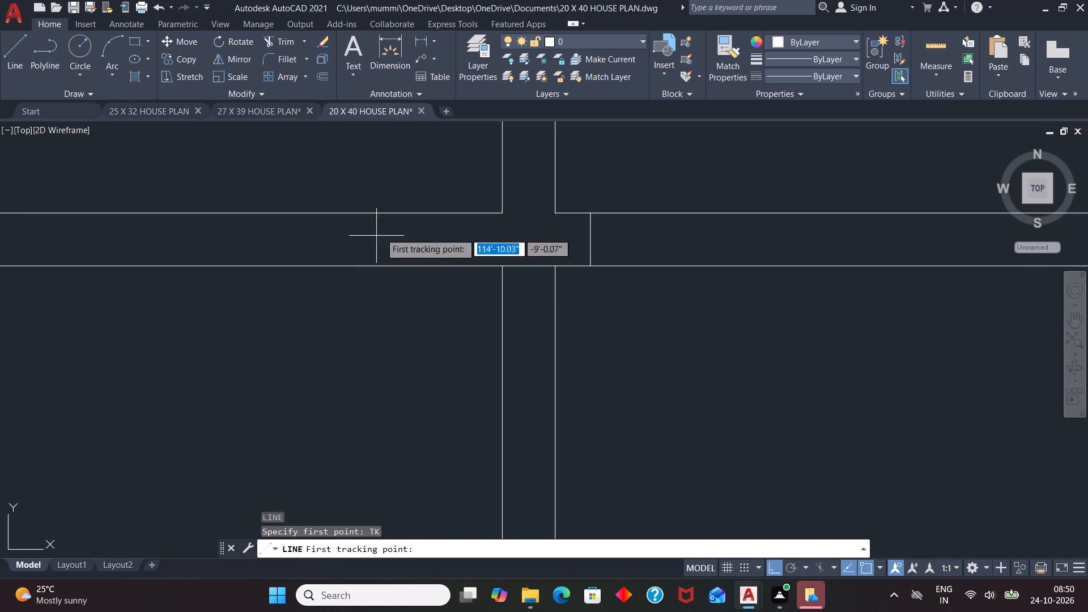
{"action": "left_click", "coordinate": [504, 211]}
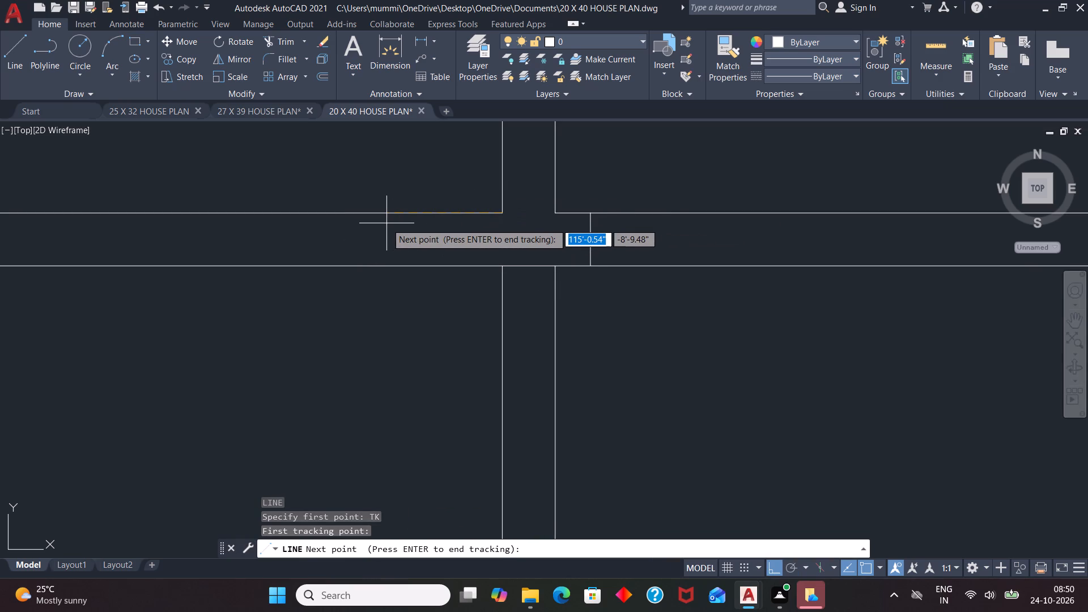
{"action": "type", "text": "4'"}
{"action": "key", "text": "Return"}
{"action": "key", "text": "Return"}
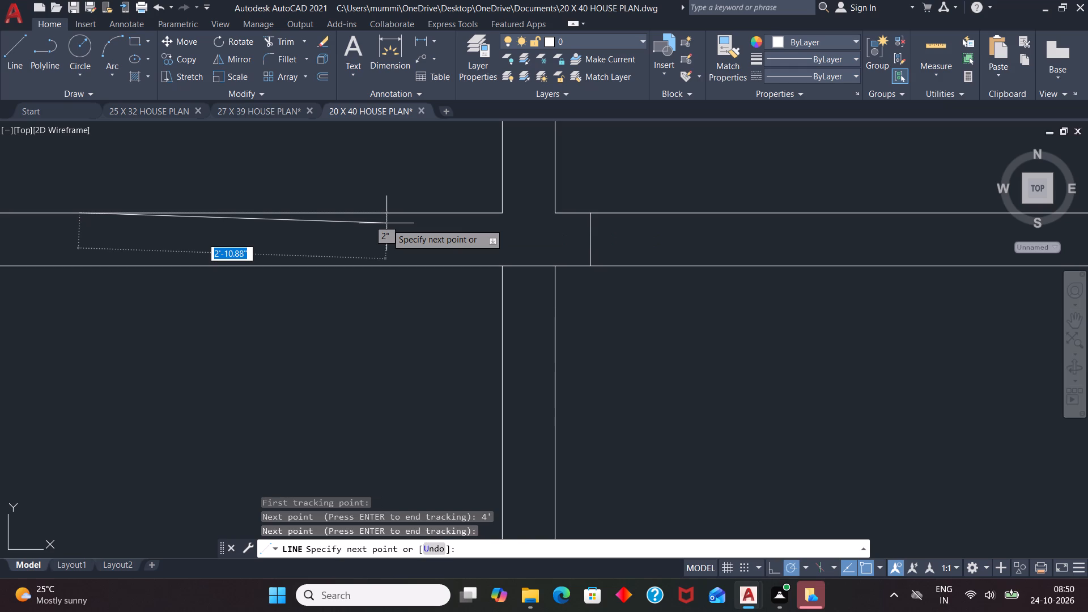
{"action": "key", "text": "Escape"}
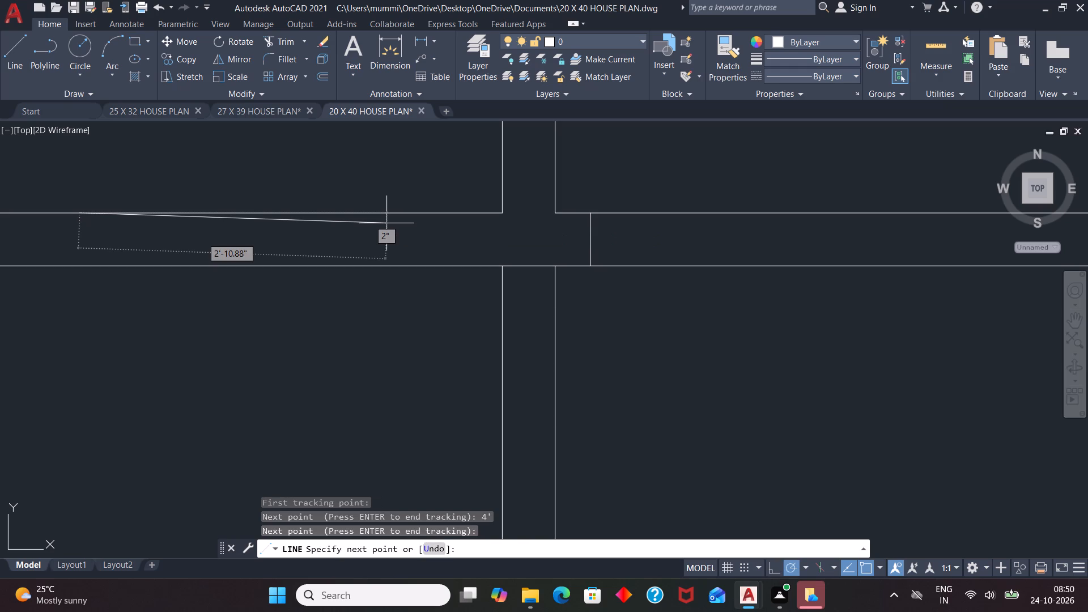
Draw a door jamb line across the cross wall, 4" west of the northern partition's west corner.
{"action": "key", "text": "l"}
{"action": "key", "text": "Return"}
{"action": "type", "text": "TK"}
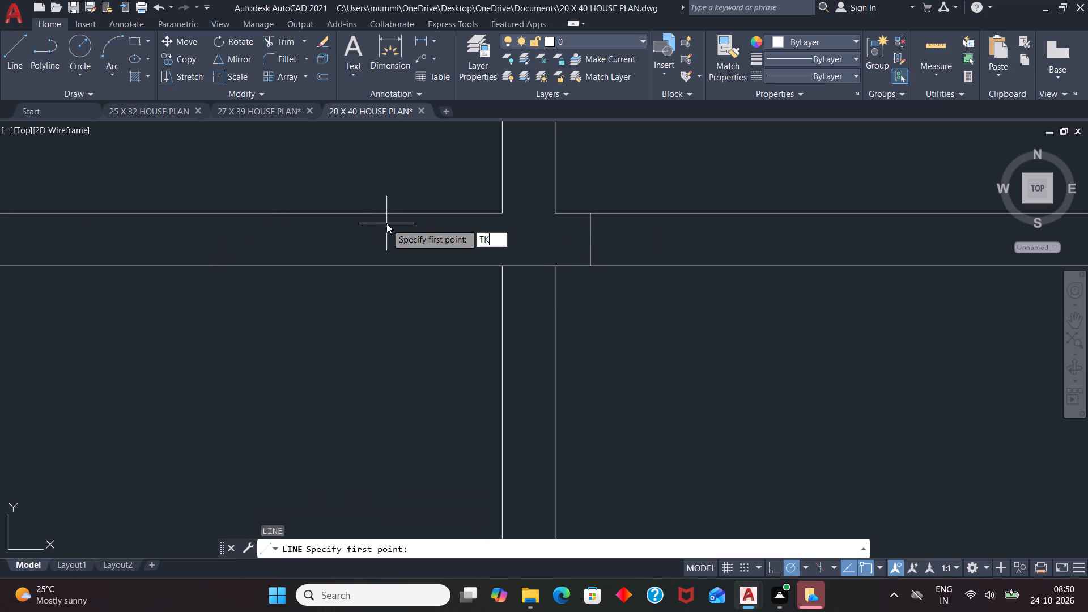
{"action": "key", "text": "Return"}
{"action": "left_click", "coordinate": [501, 209]}
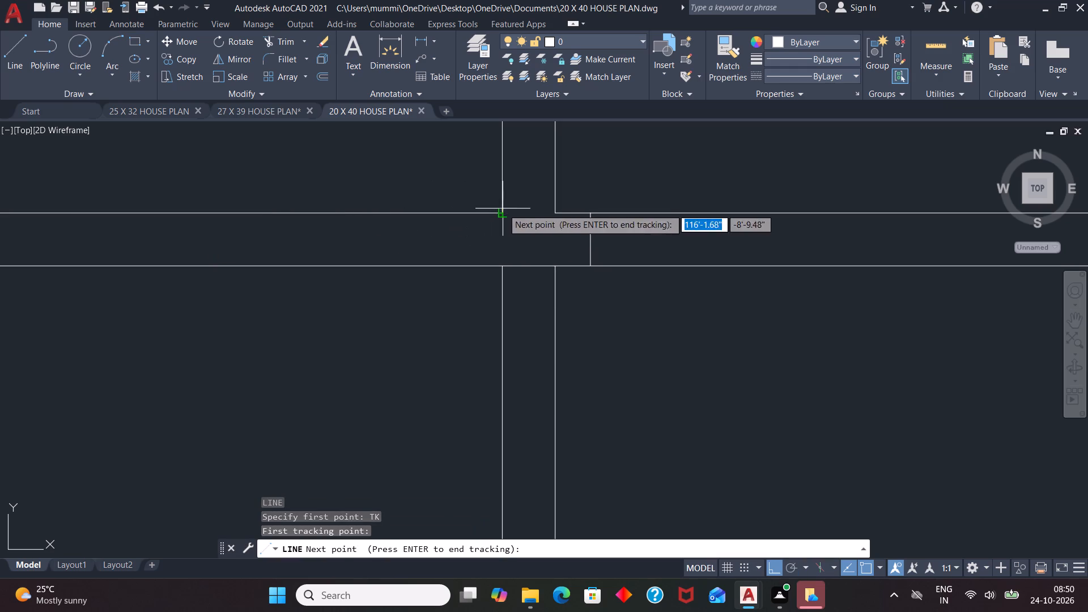
{"action": "key", "text": "4"}
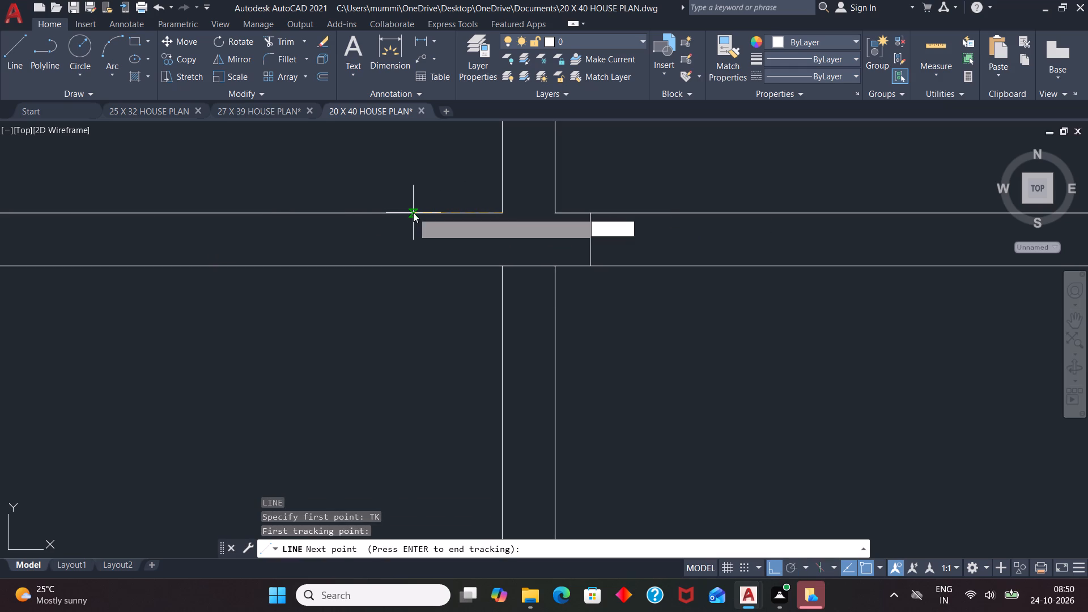
{"action": "key", "text": "Return"}
{"action": "key", "text": "Return"}
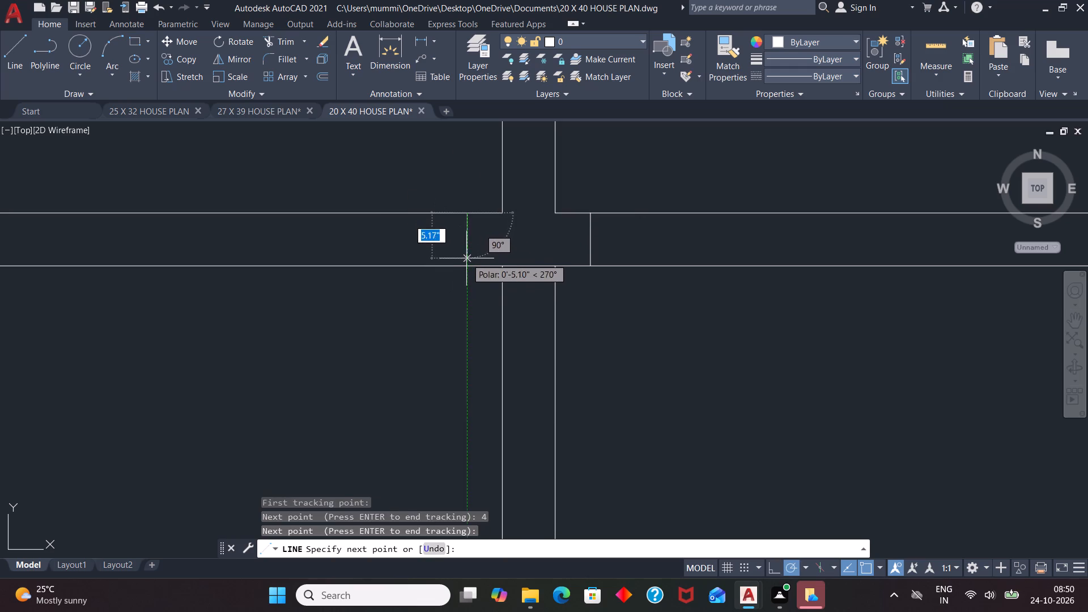
{"action": "left_click", "coordinate": [466, 267]}
{"action": "key", "text": "space"}
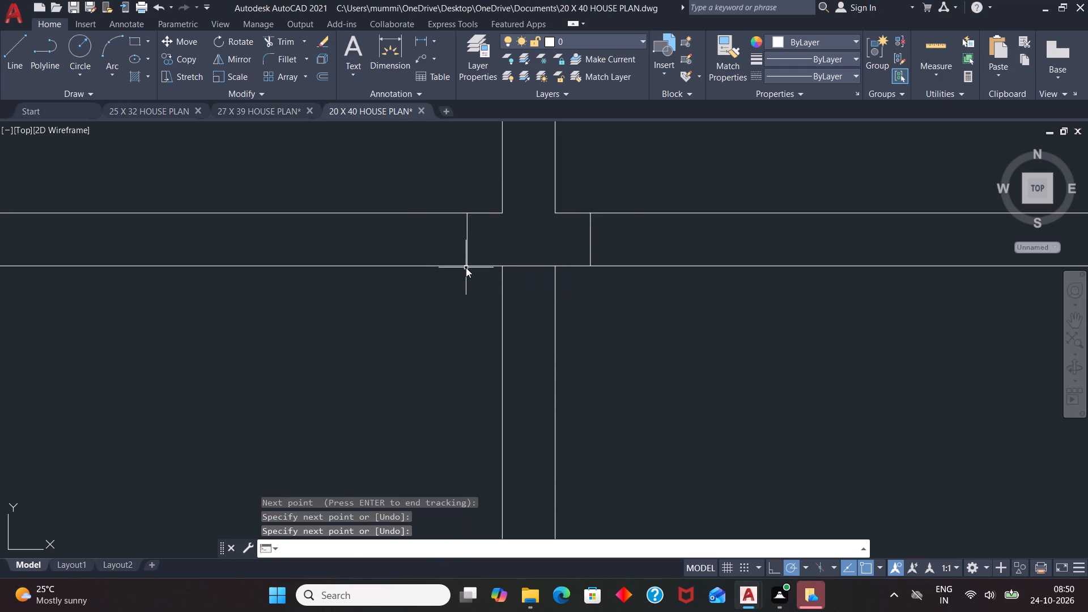
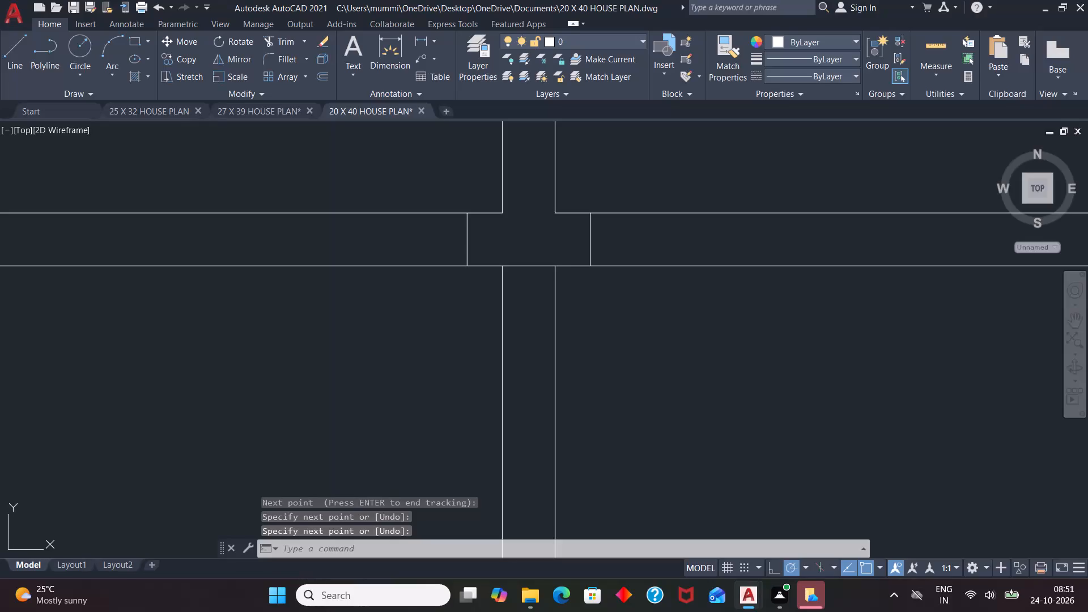
Erase the entire unfinished second plan east of the finished house plan, including its walls, partitions and door jamb lines.
{"action": "scroll", "coordinate": [549, 189], "scroll_direction": "down", "scroll_amount": 5}
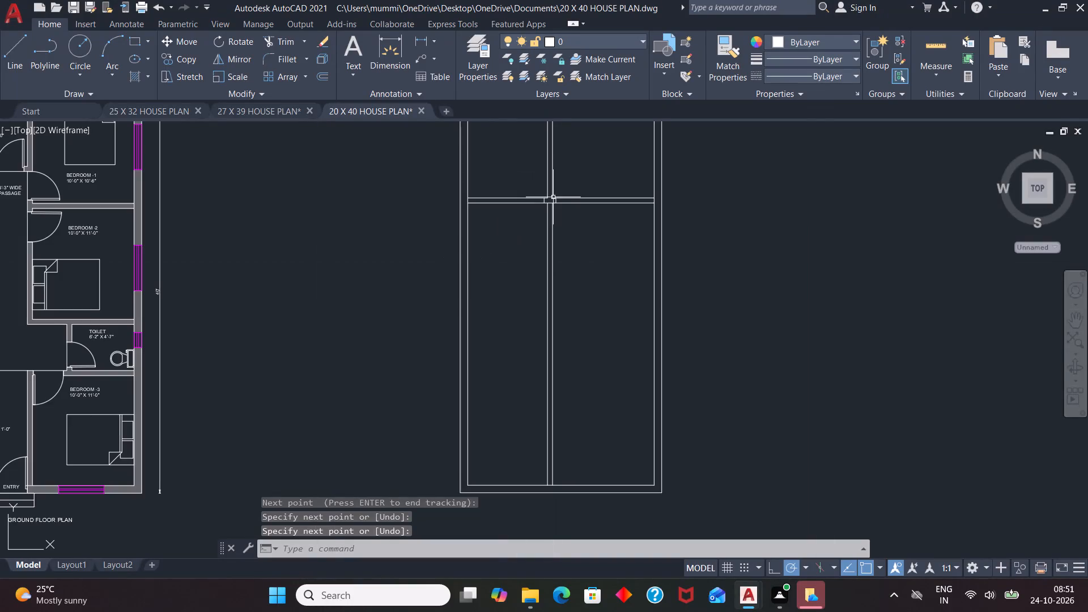
{"action": "scroll", "coordinate": [576, 298], "scroll_direction": "down", "scroll_amount": 3}
{"action": "left_click_drag", "start_coordinate": [532, 230], "coordinate": [649, 378]}
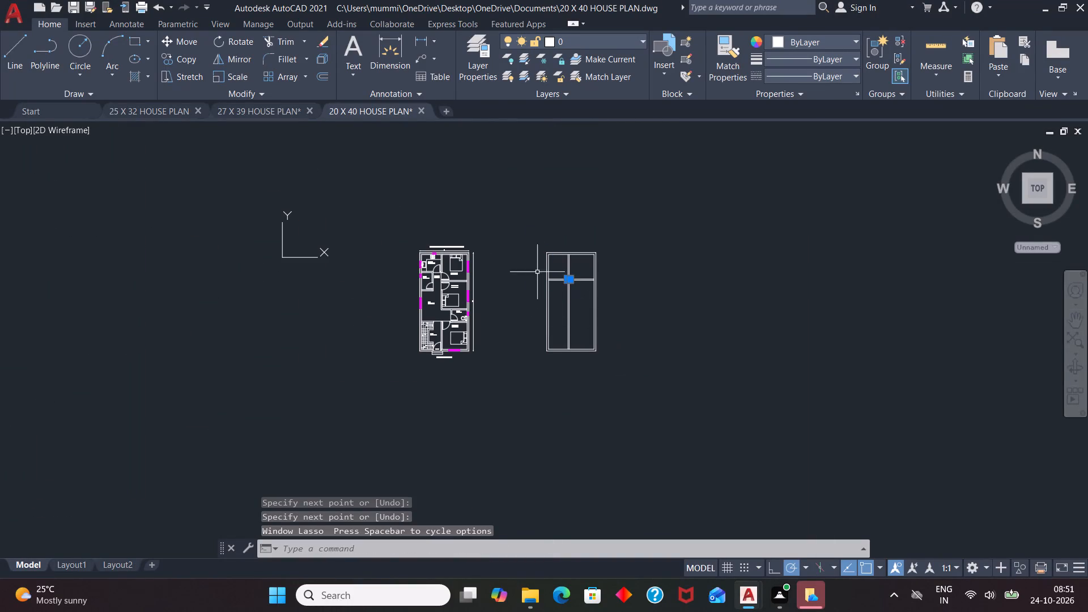
{"action": "left_click_drag", "start_coordinate": [522, 237], "coordinate": [664, 384]}
{"action": "left_click_drag", "start_coordinate": [673, 335], "coordinate": [533, 398]}
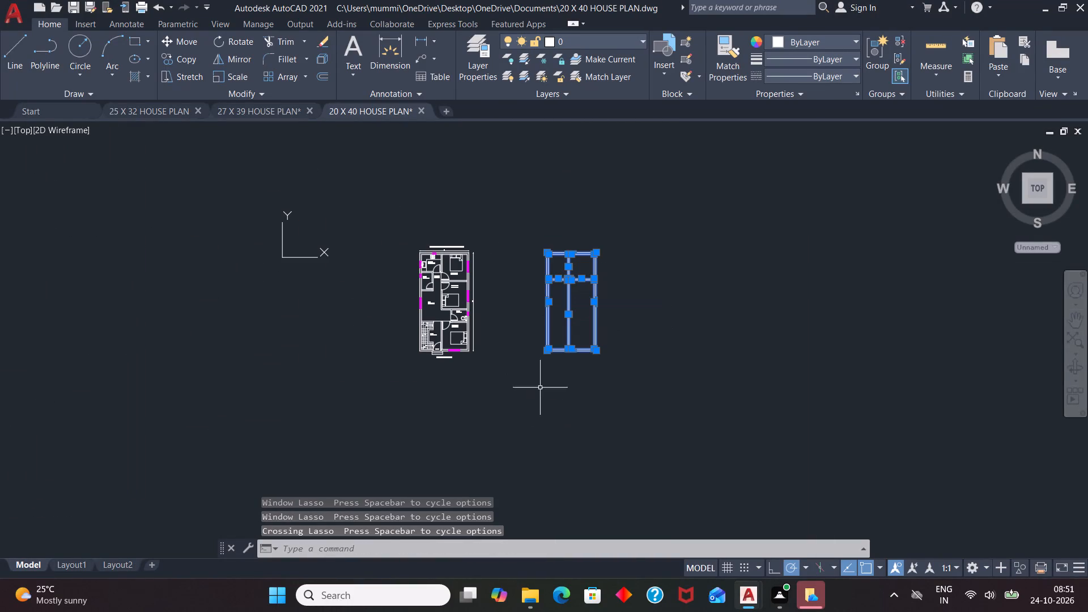
{"action": "key", "text": "Delete"}
Save the 20 X 40 HOUSE PLAN drawing with only the finished ground floor plan in it.
{"action": "scroll", "coordinate": [389, 268], "scroll_direction": "up", "scroll_amount": 4}
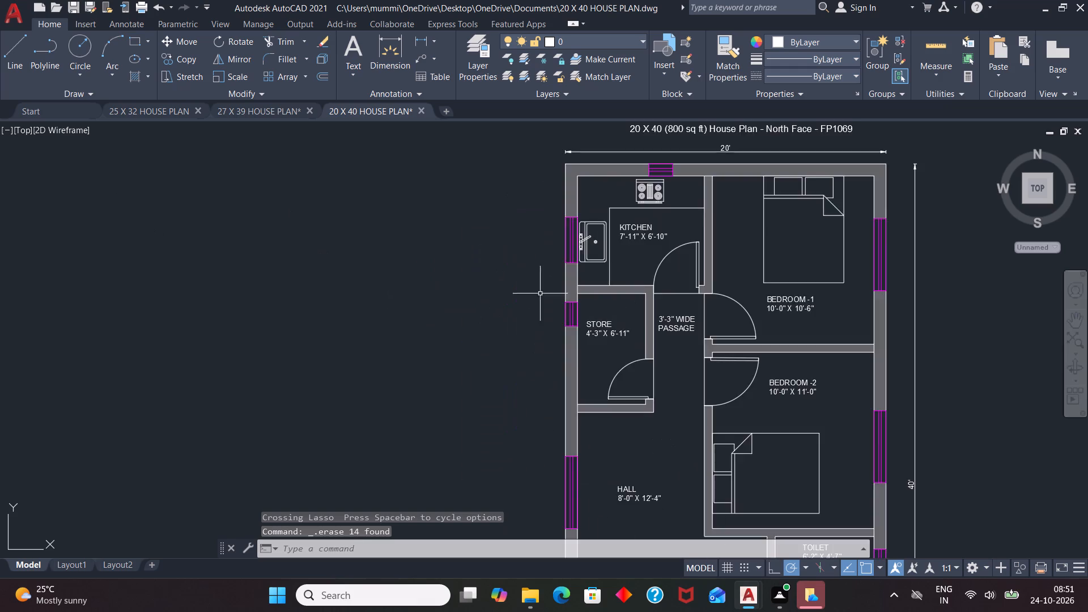
{"action": "scroll", "coordinate": [637, 298], "scroll_direction": "down", "scroll_amount": 2}
{"action": "scroll", "coordinate": [589, 221], "scroll_direction": "down", "scroll_amount": 1}
{"action": "scroll", "coordinate": [662, 310], "scroll_direction": "up", "scroll_amount": 2}
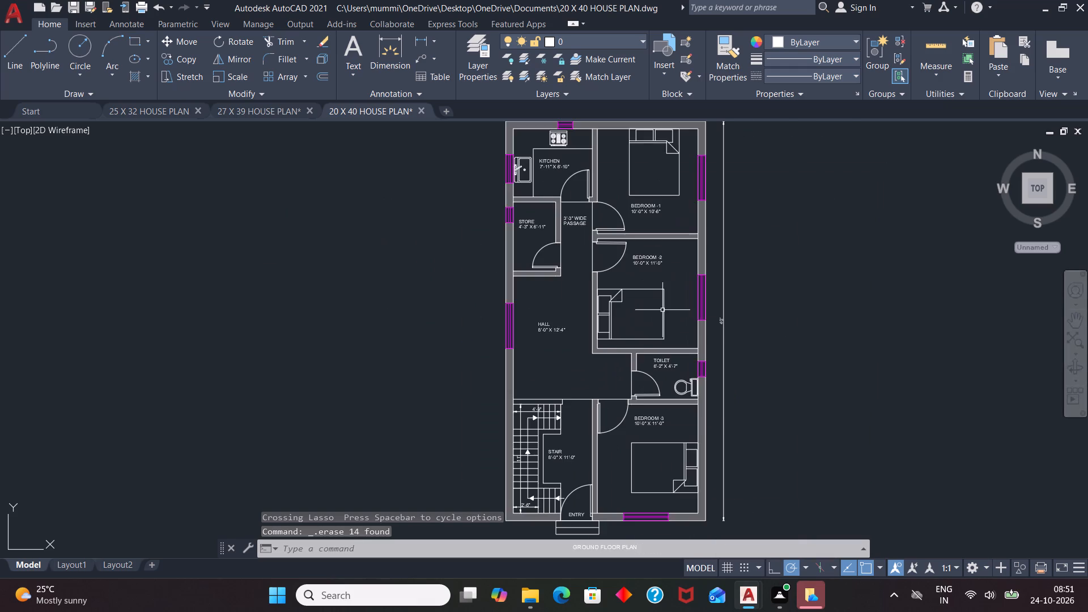
{"action": "scroll", "coordinate": [611, 325], "scroll_direction": "down", "scroll_amount": 1}
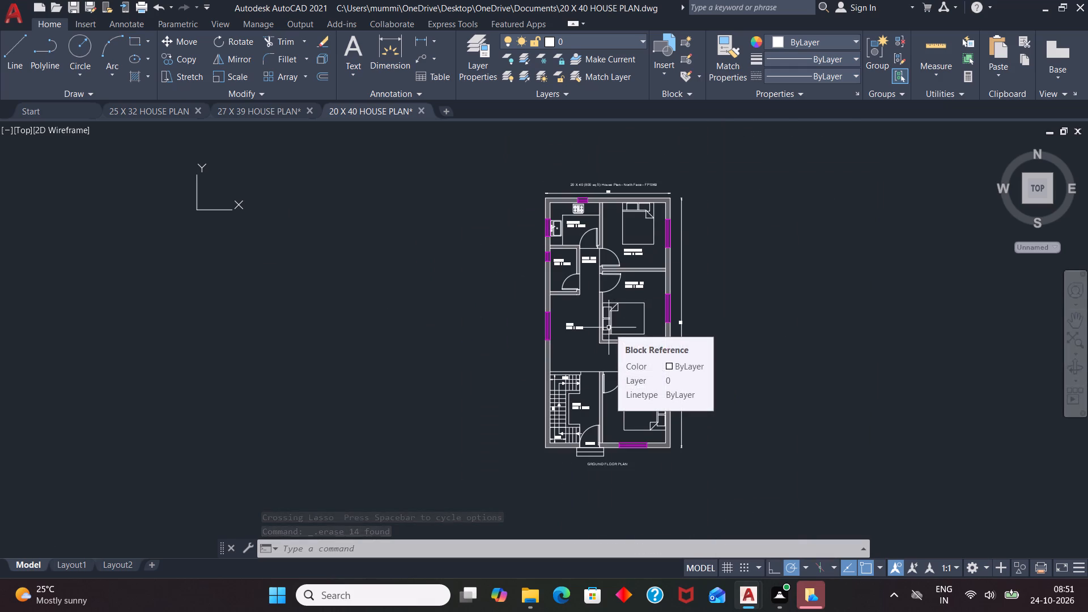
{"action": "key", "text": "ctrl+s"}
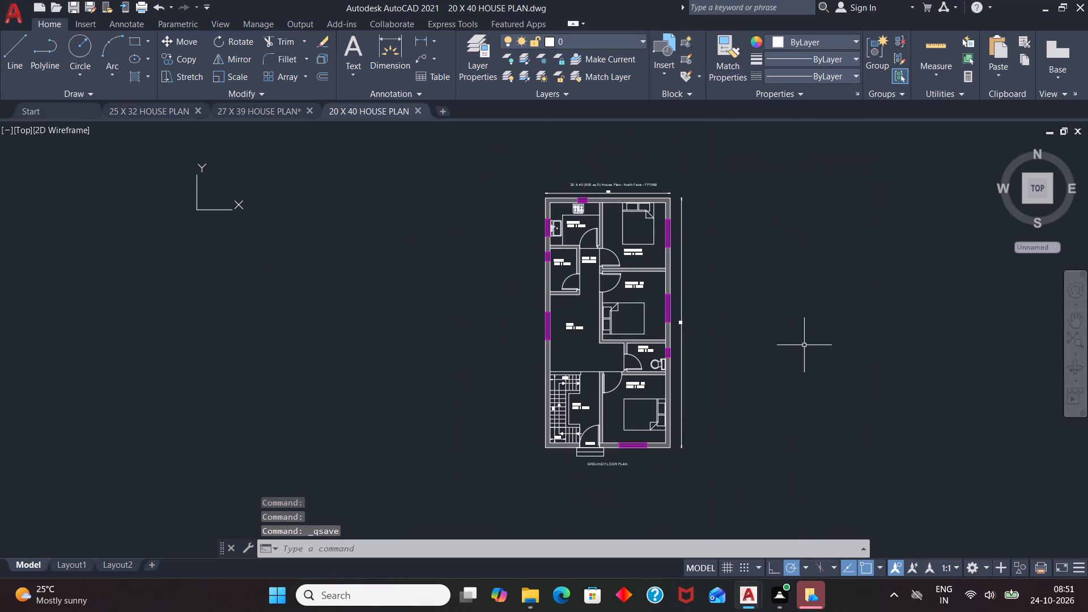